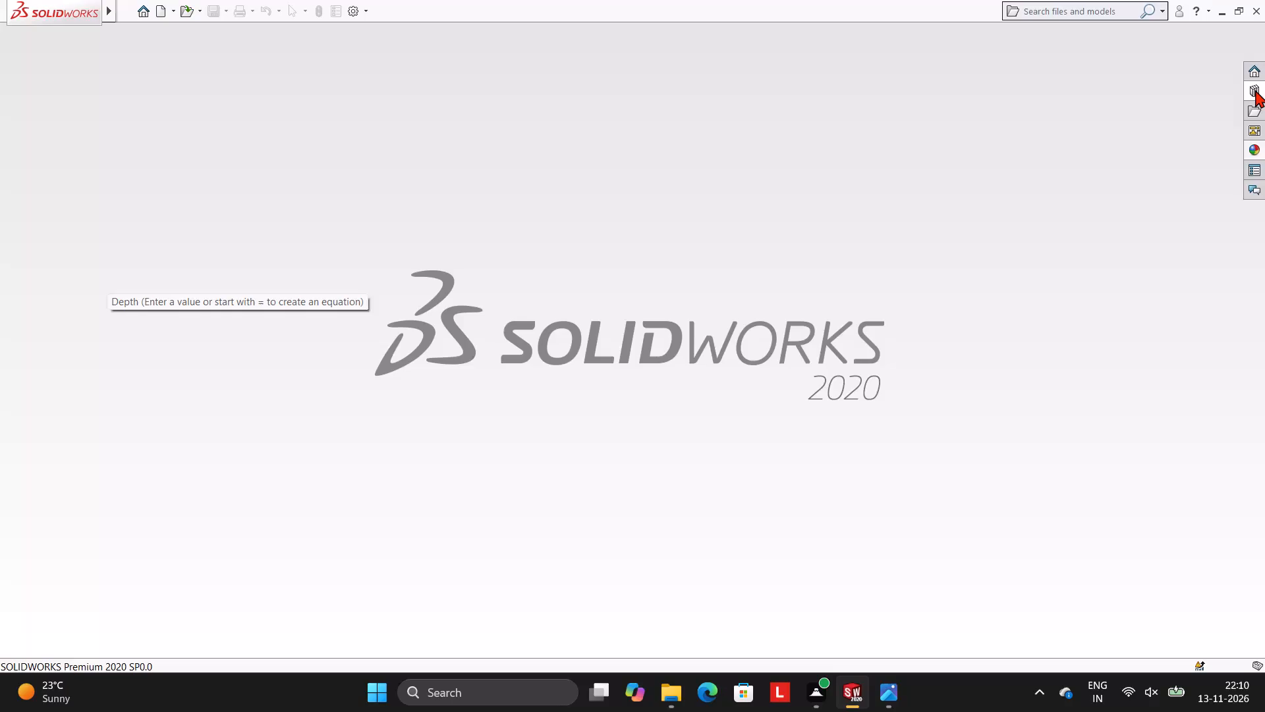
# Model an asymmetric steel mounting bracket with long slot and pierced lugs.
# Create a new part document.
pyautogui.click(163, 14)
pyautogui.click(542, 513)
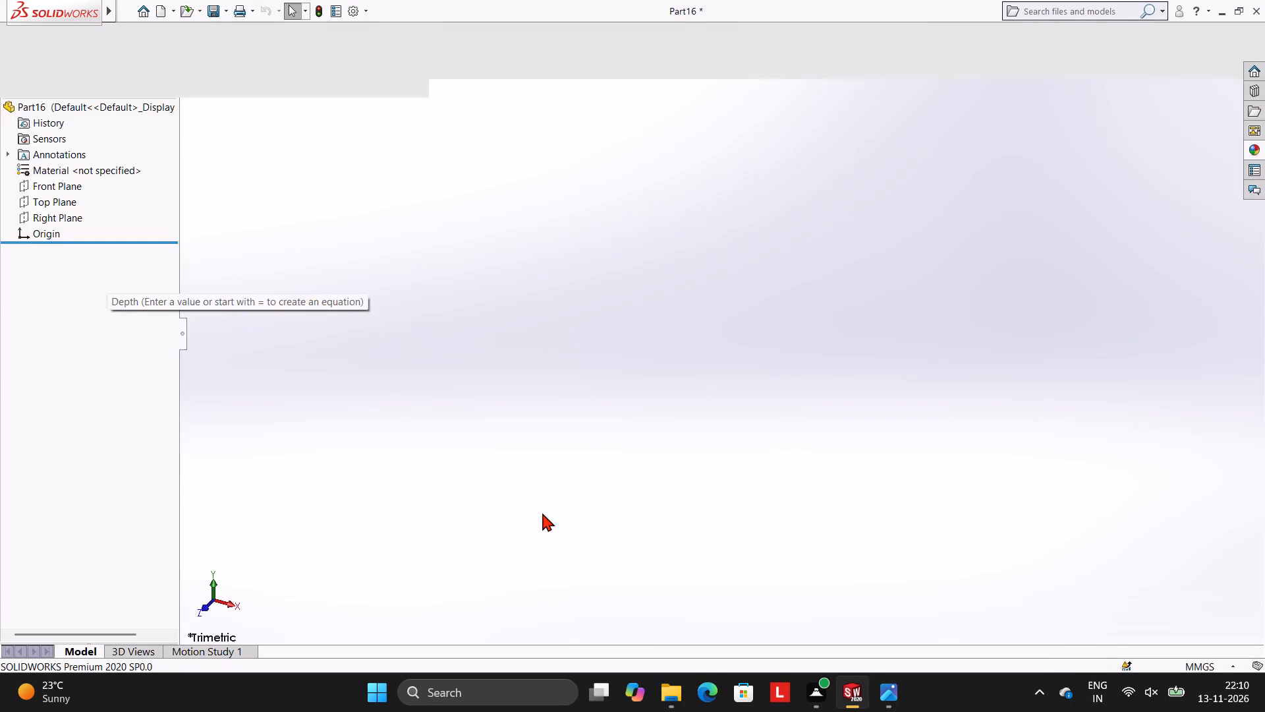
# Start a new sketch on the Front Plane.
pyautogui.click(66, 241)
pyautogui.click(84, 222)
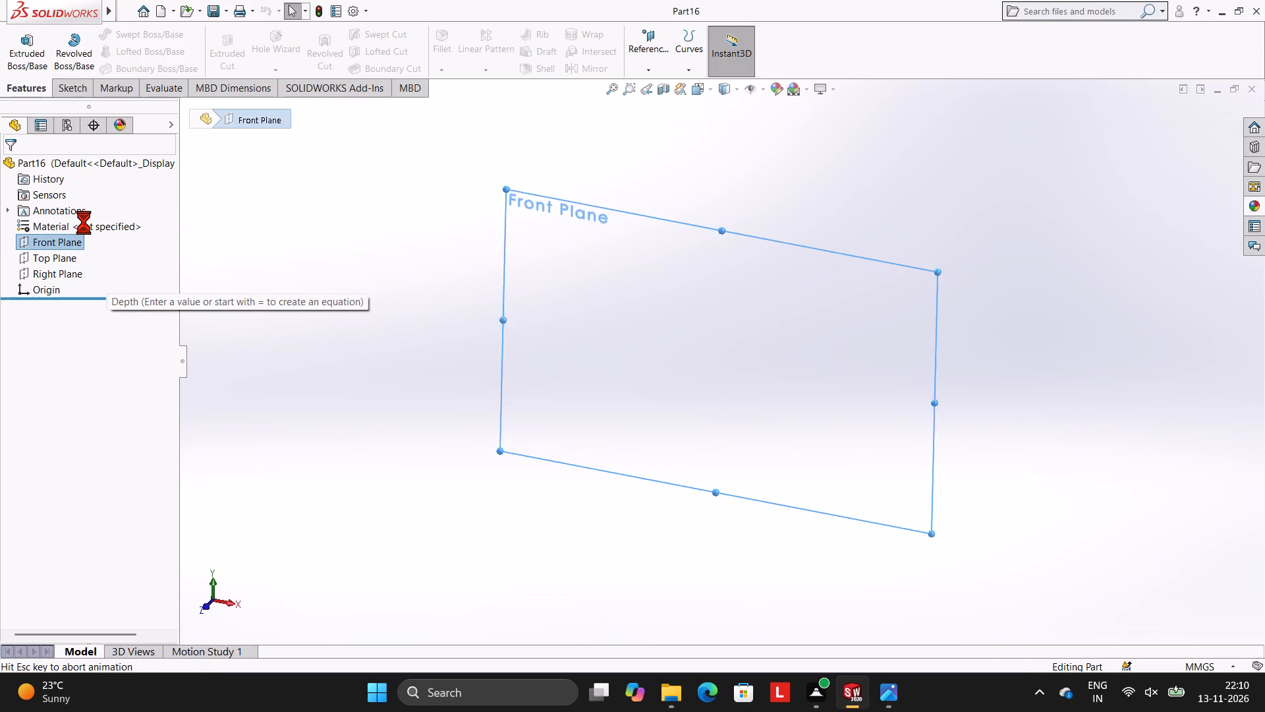
pyautogui.click(573, 299)
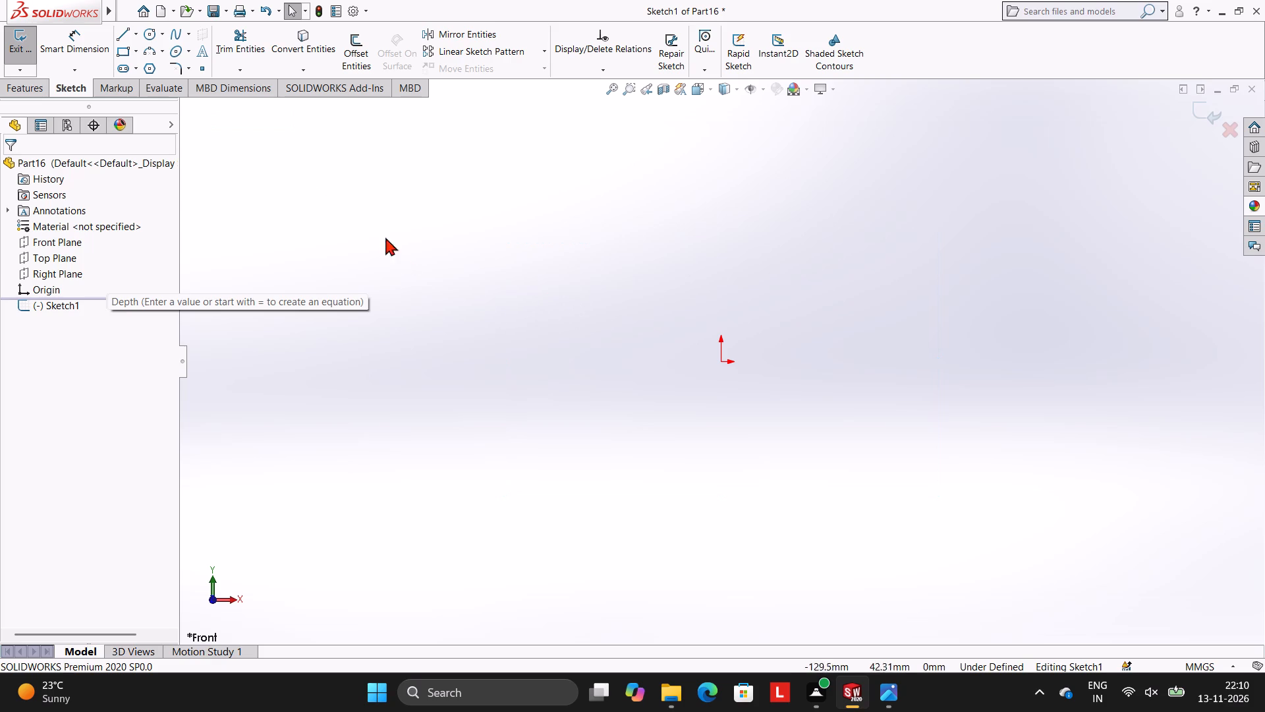
# Draw a 98 mm horizontal line rightward from the origin and a 16 mm vertical line down from its far end.
pyautogui.click(128, 35)
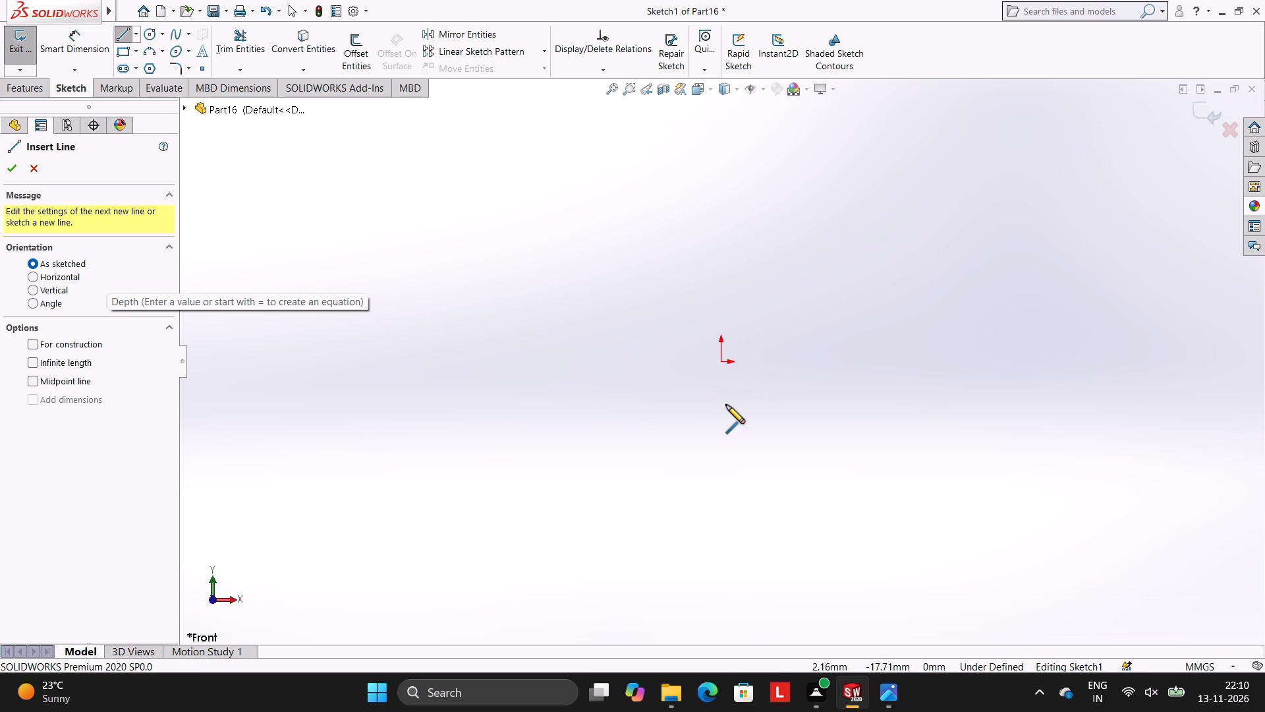
pyautogui.click(721, 362)
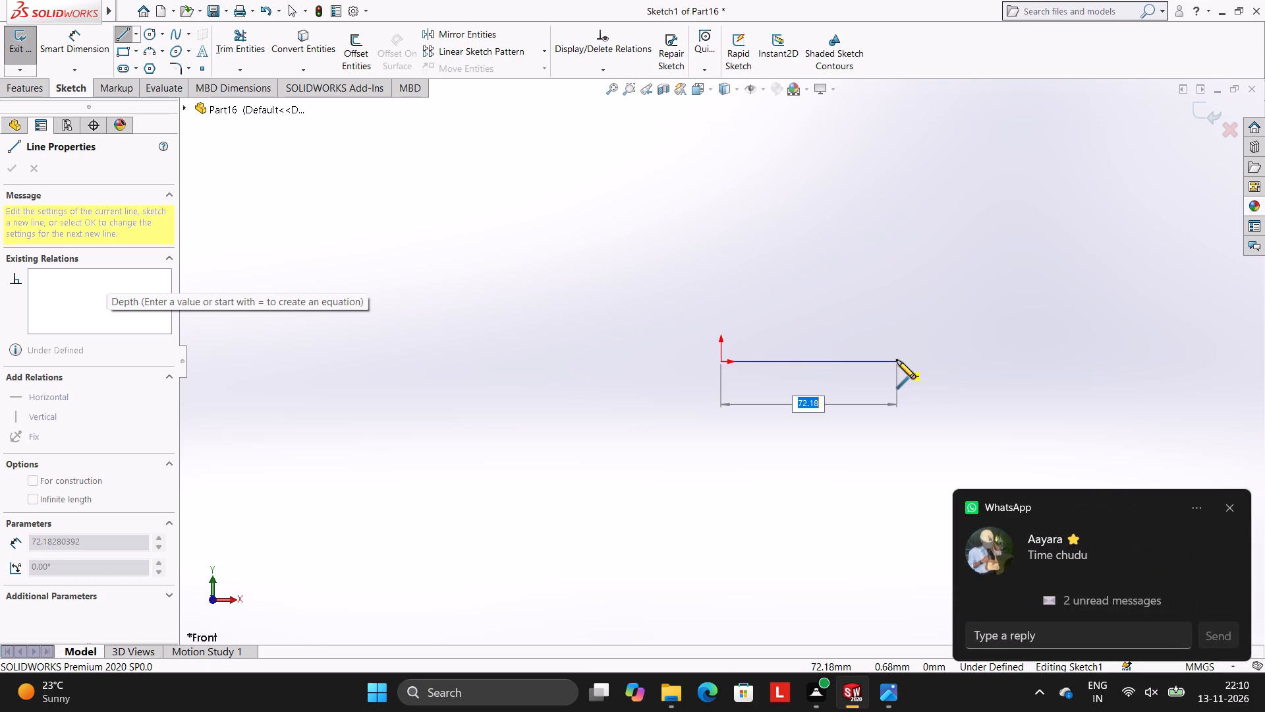
pyautogui.write('98')
pyautogui.press('Return')
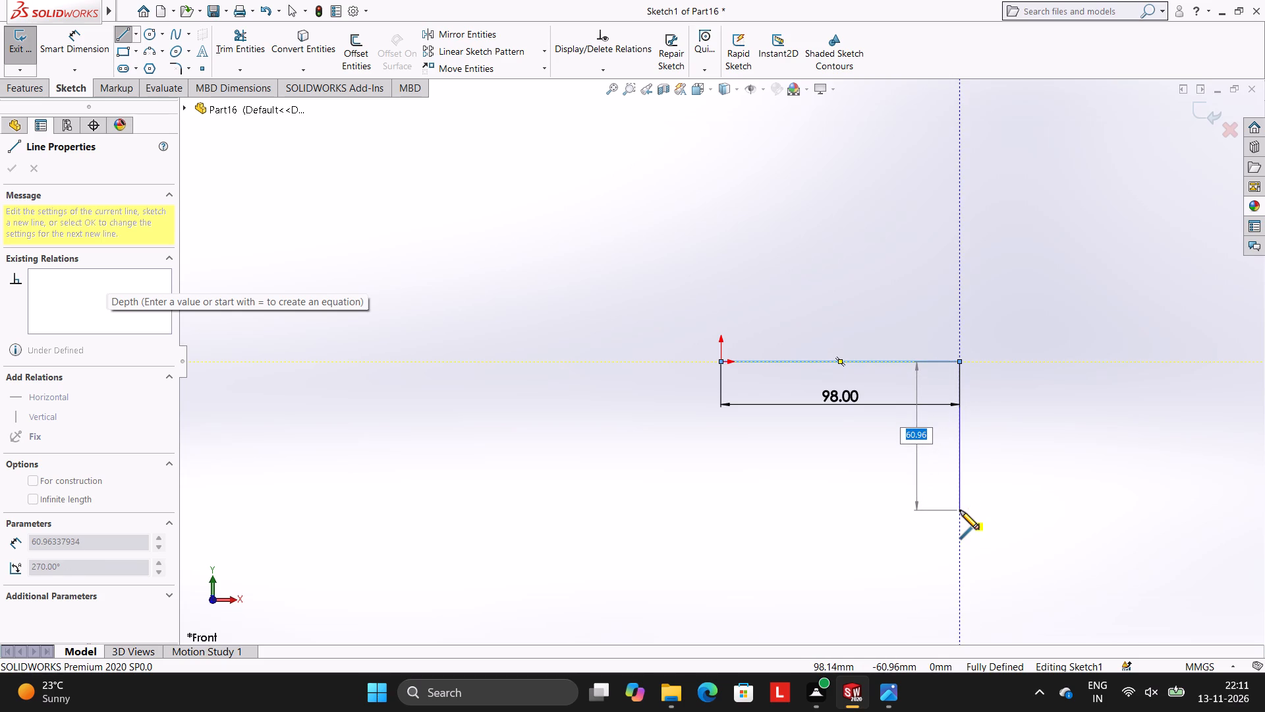
pyautogui.press('1')
pyautogui.press('6')
pyautogui.press('Return')
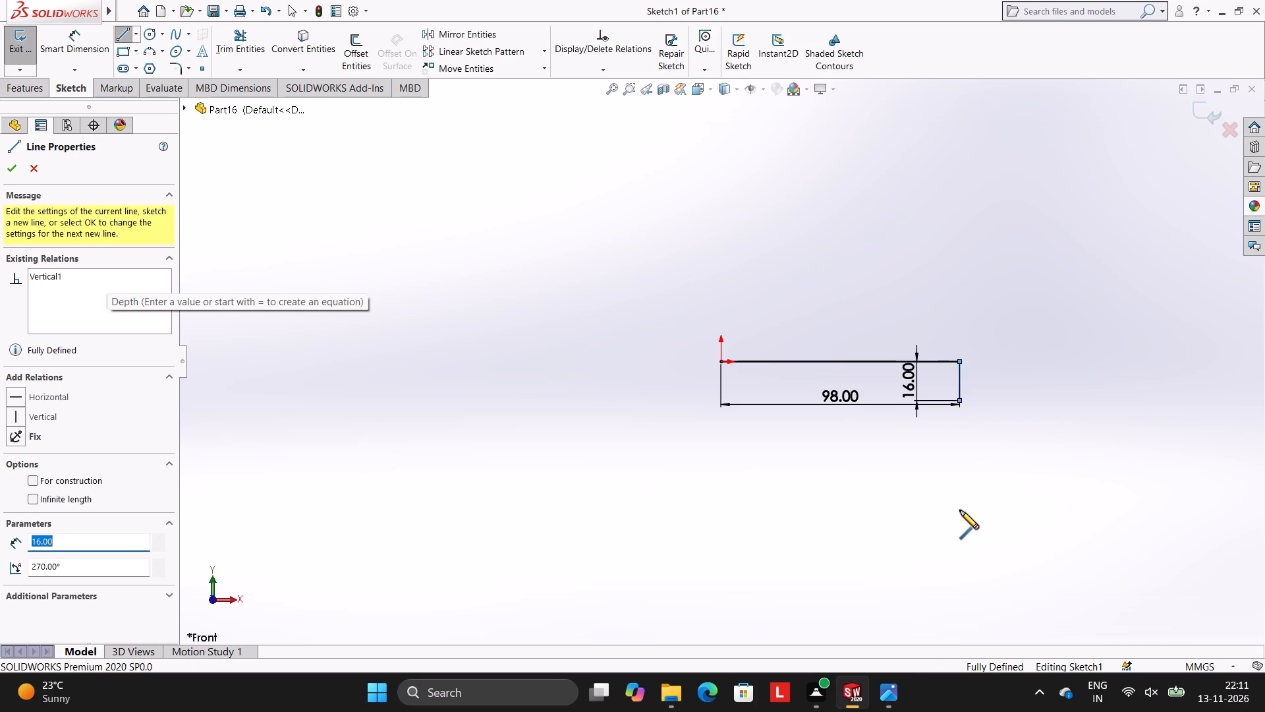
pyautogui.press('Escape')
pyautogui.press('Escape')
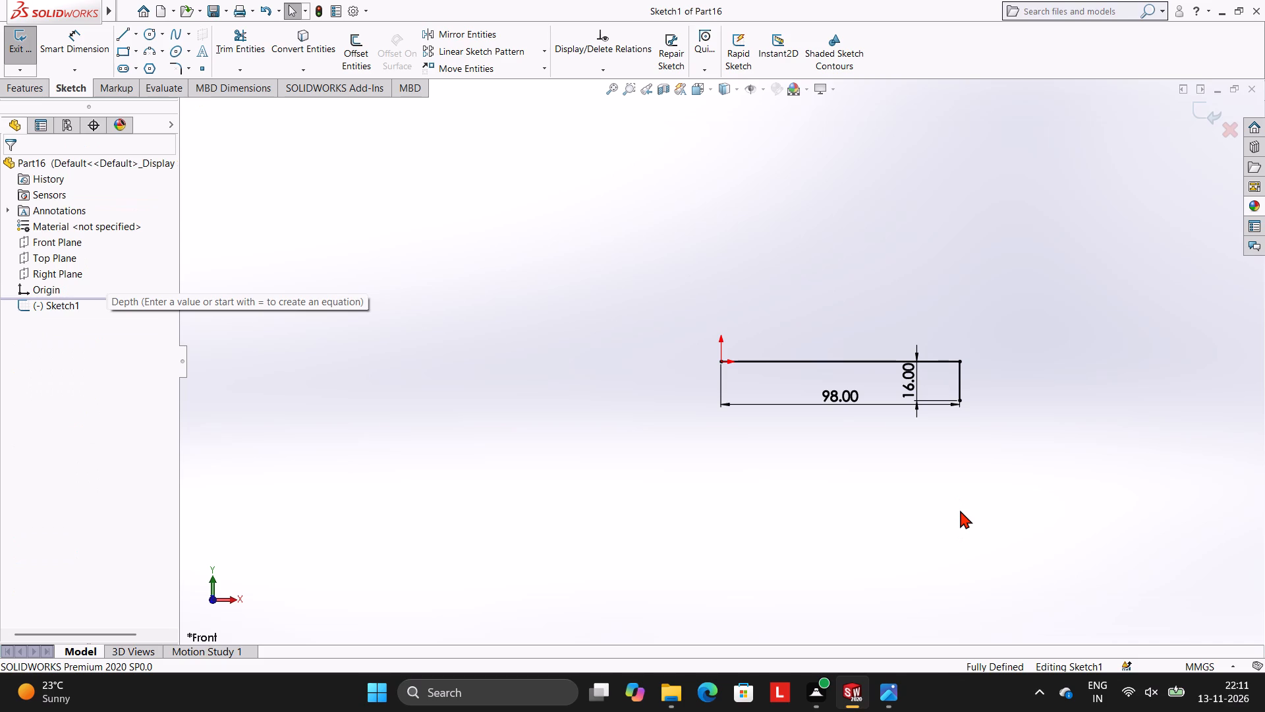
# Draw a 16 mm vertical line straight down from the origin.
pyautogui.scroll(2, 828, 496)
pyautogui.scroll(-2, 862, 465)
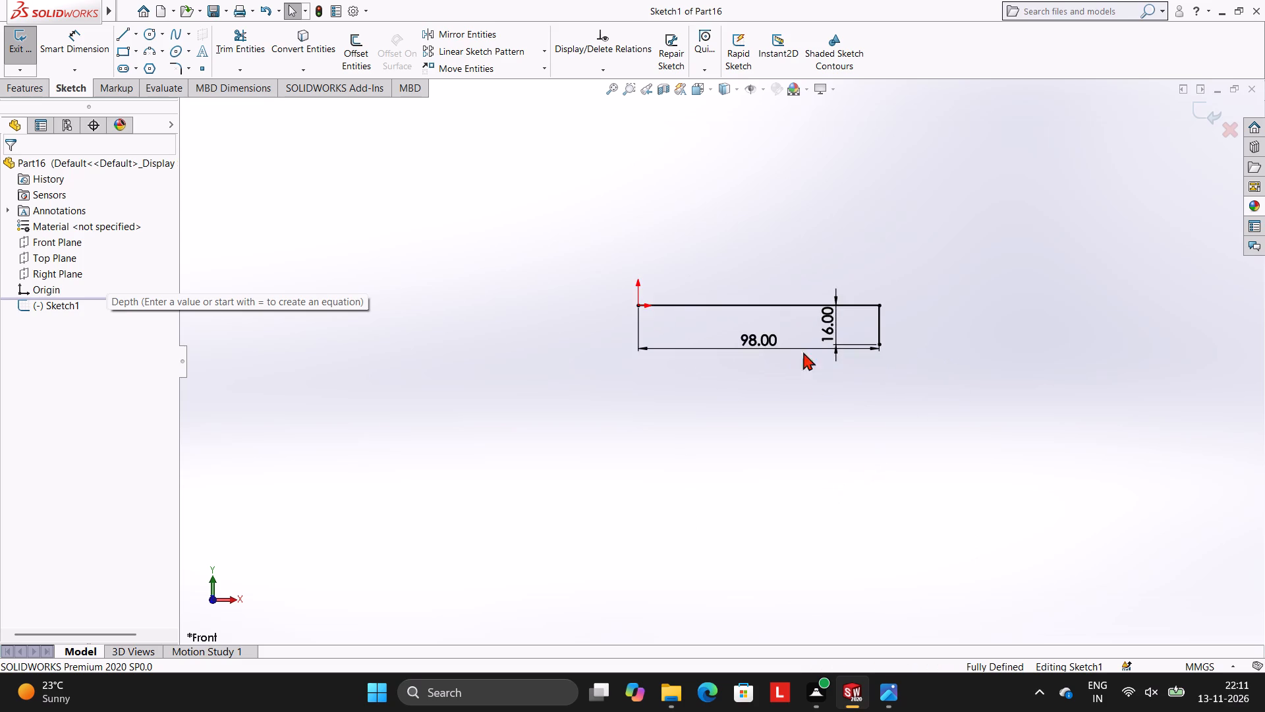
pyautogui.scroll(-1, 876, 266)
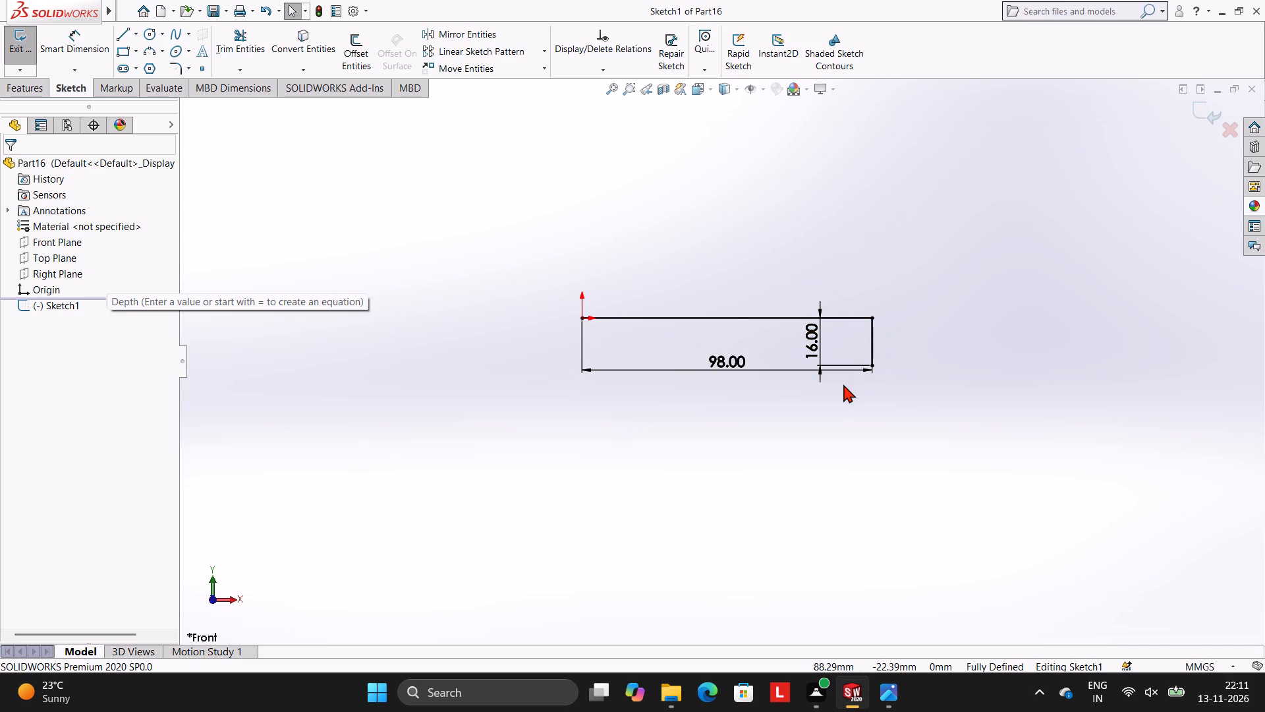
pyautogui.scroll(1, 816, 434)
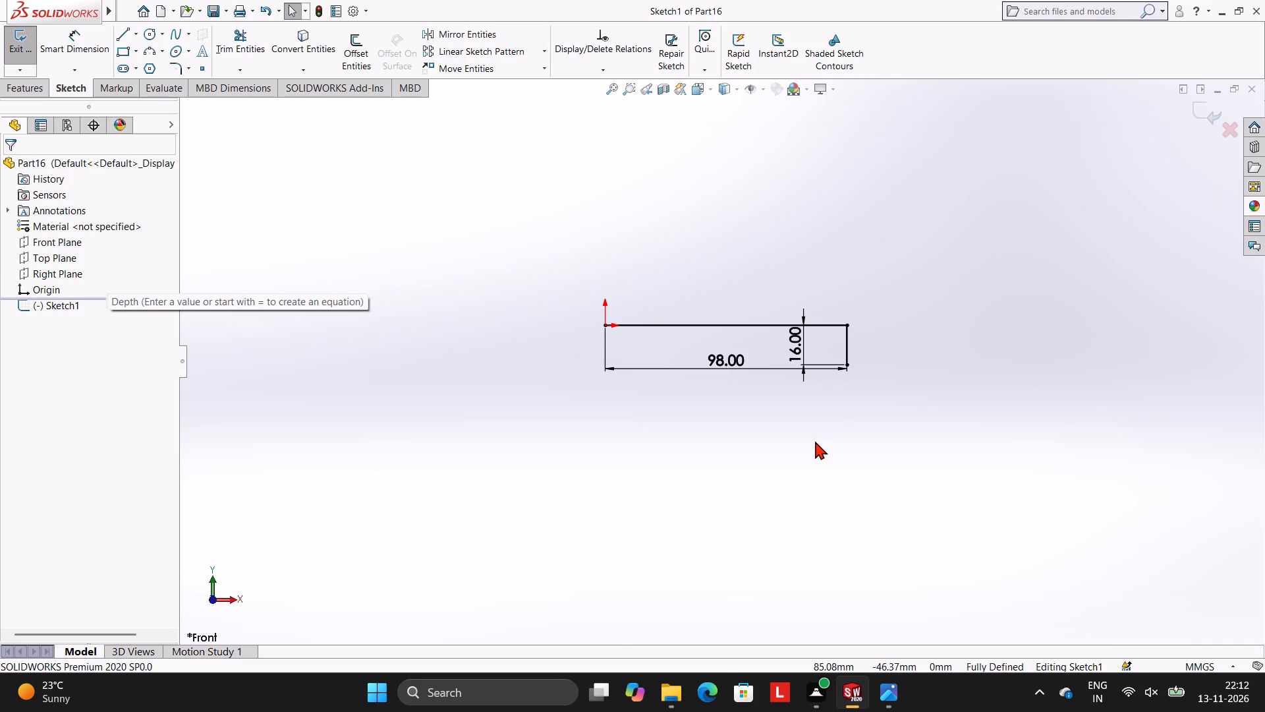
pyautogui.scroll(-2, 873, 436)
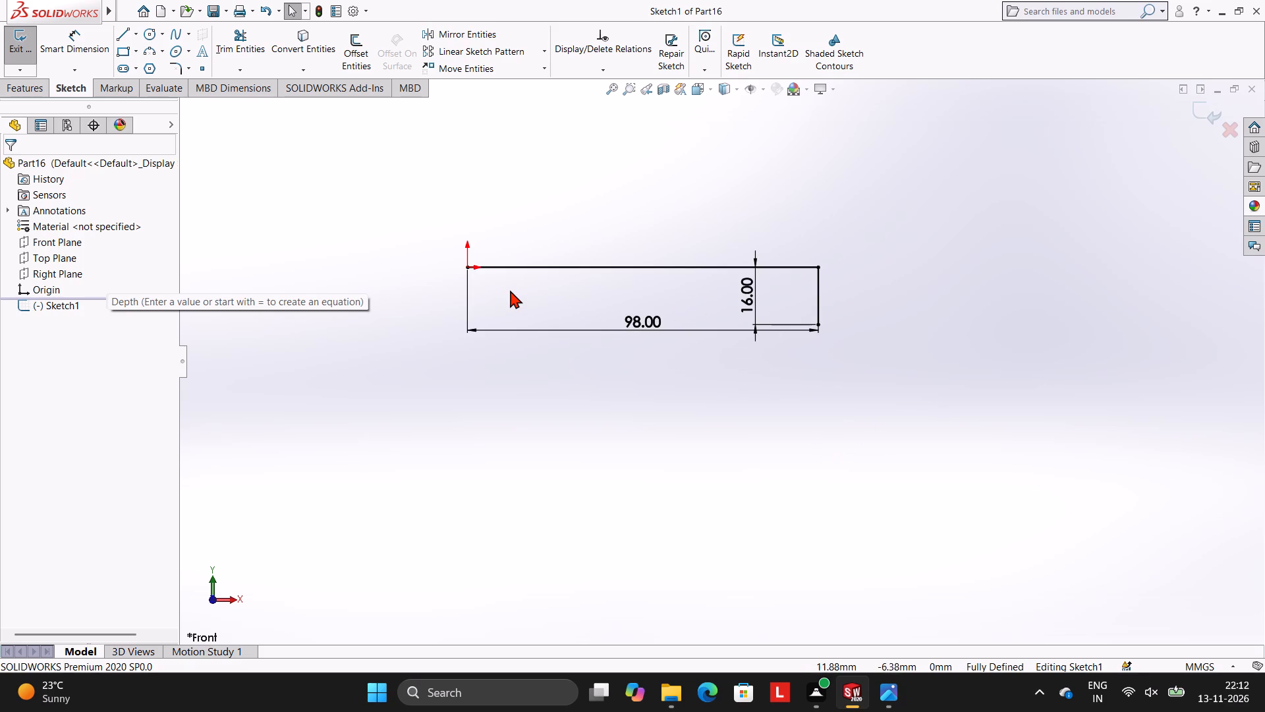
pyautogui.click(122, 33)
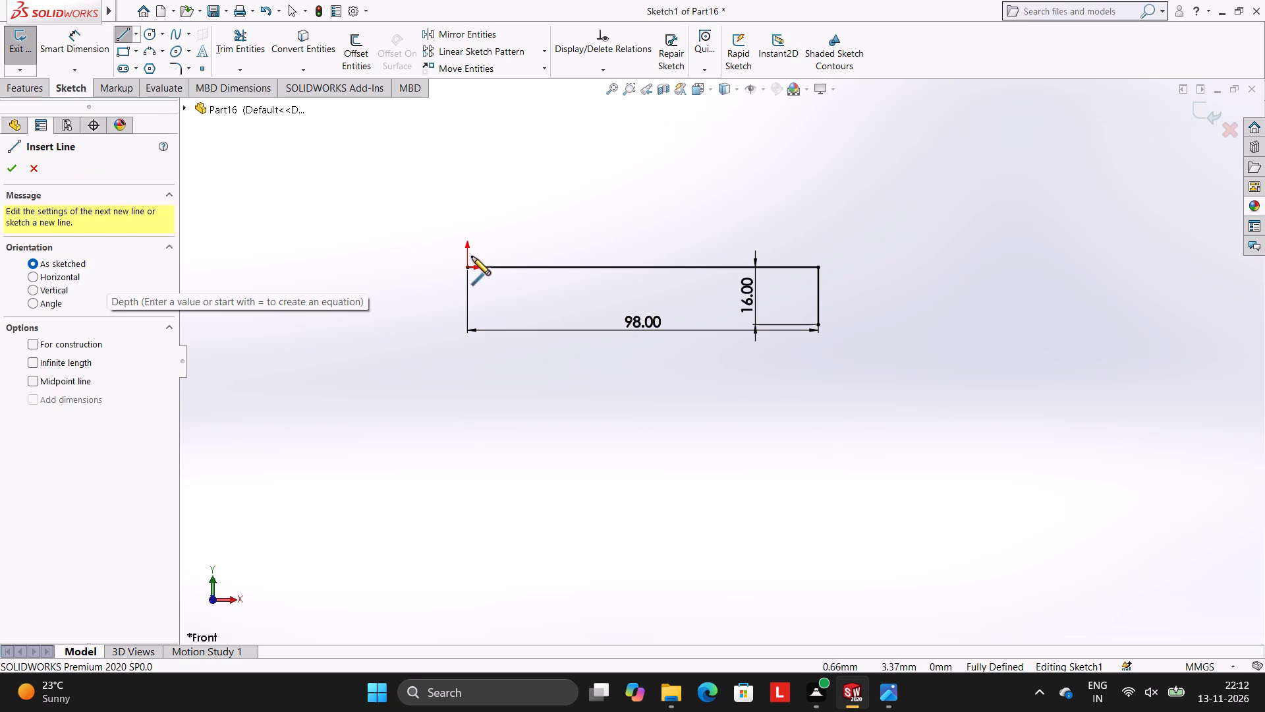
pyautogui.click(467, 264)
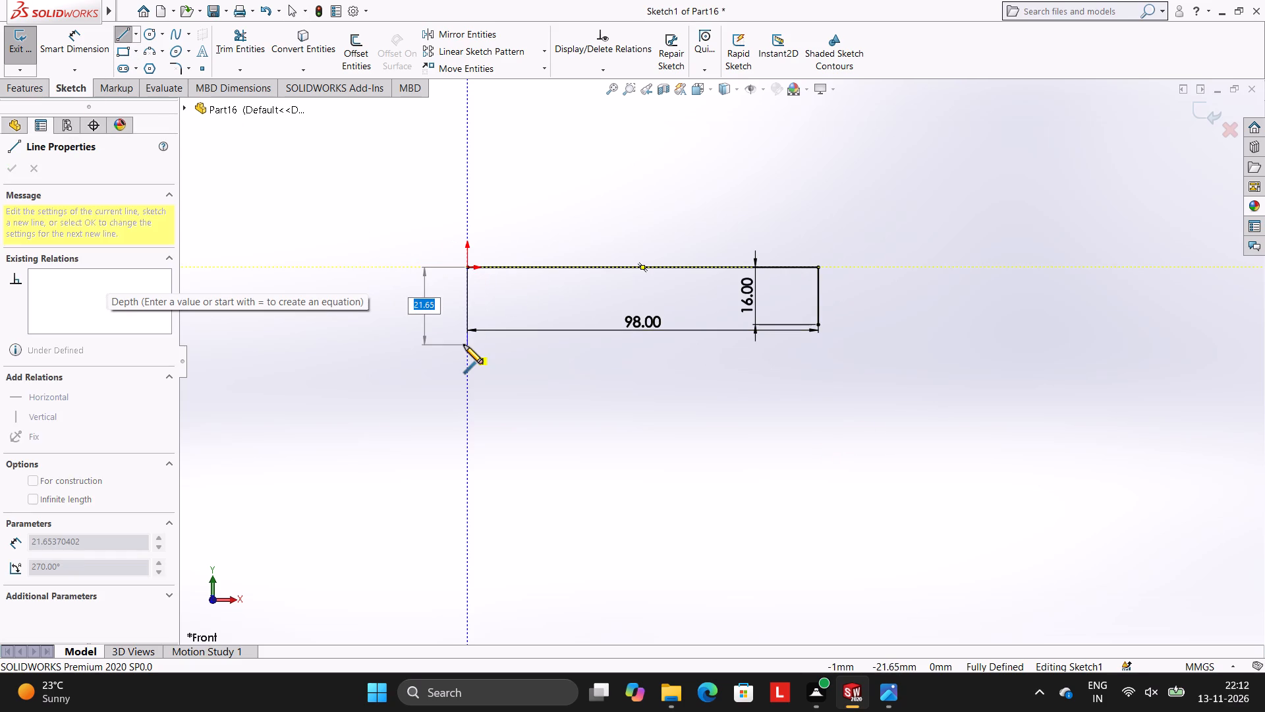
pyautogui.write('16')
pyautogui.press('Return')
pyautogui.press('Escape')
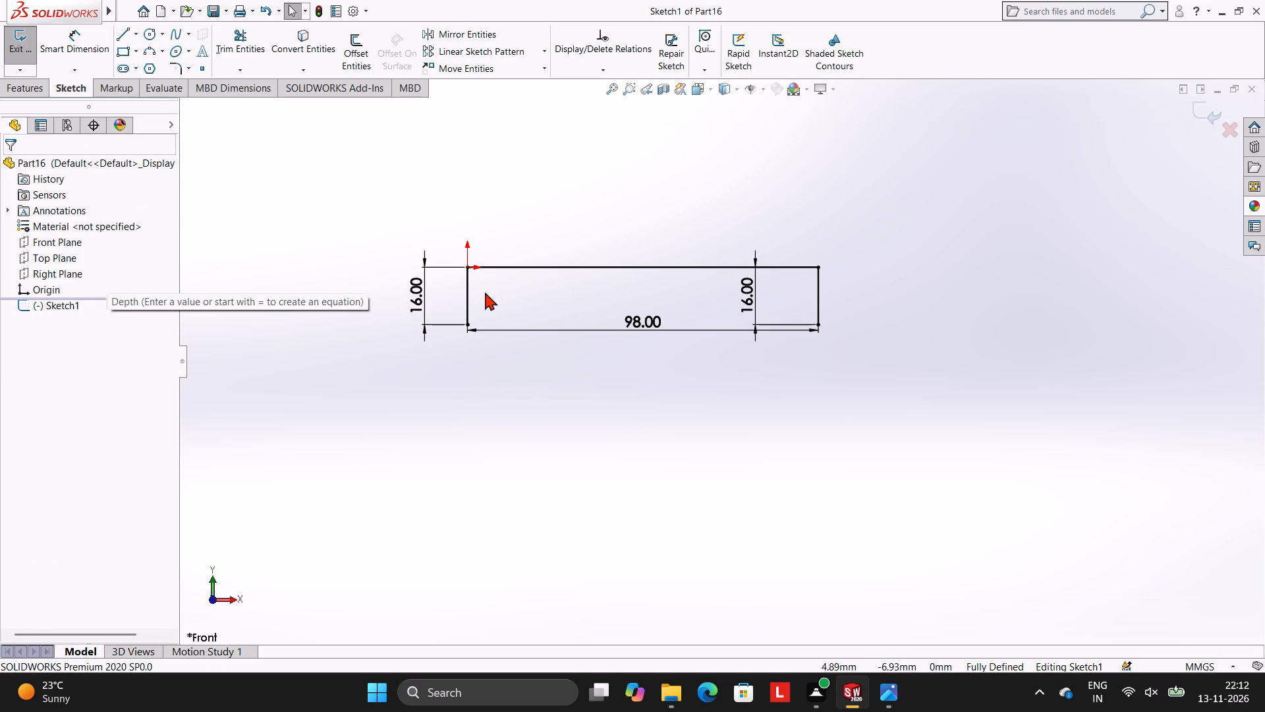
# Draw a 132 mm vertical line down from the midpoint of the 98 mm line.
pyautogui.click(123, 30)
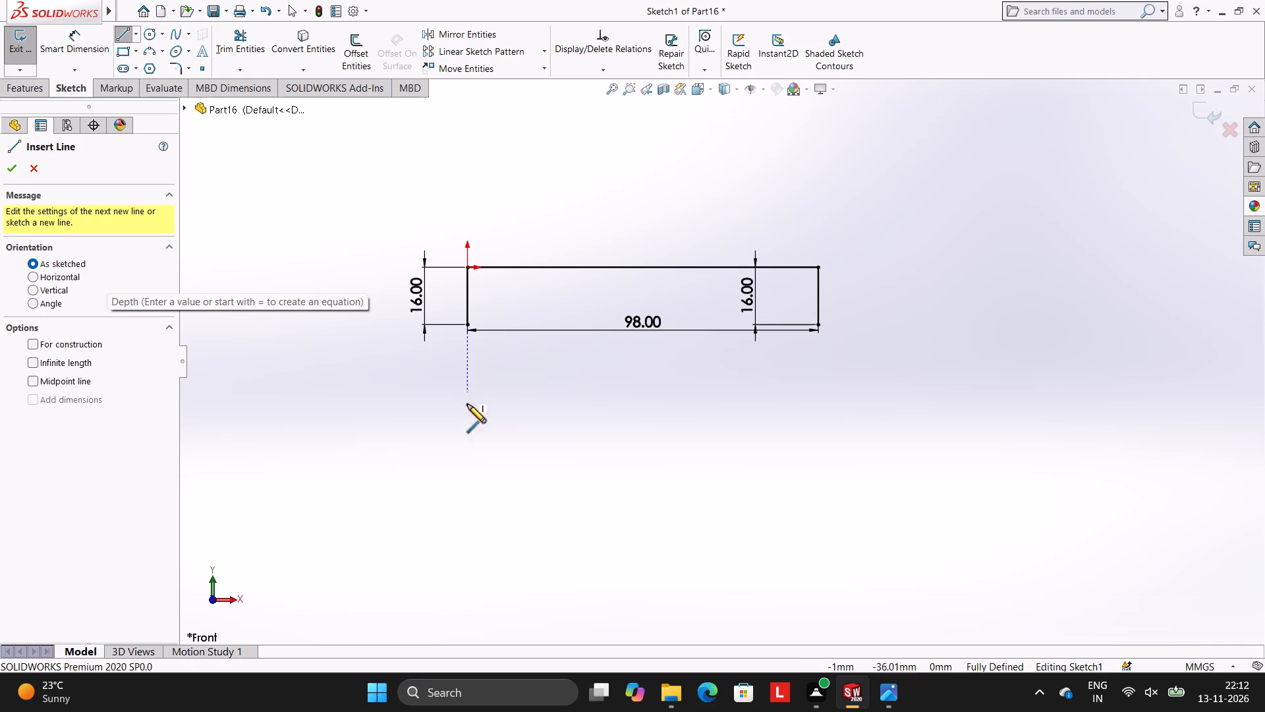
pyautogui.scroll(2, 758, 407)
pyautogui.scroll(-1, 758, 407)
pyautogui.scroll(2, 740, 438)
pyautogui.scroll(-2, 740, 438)
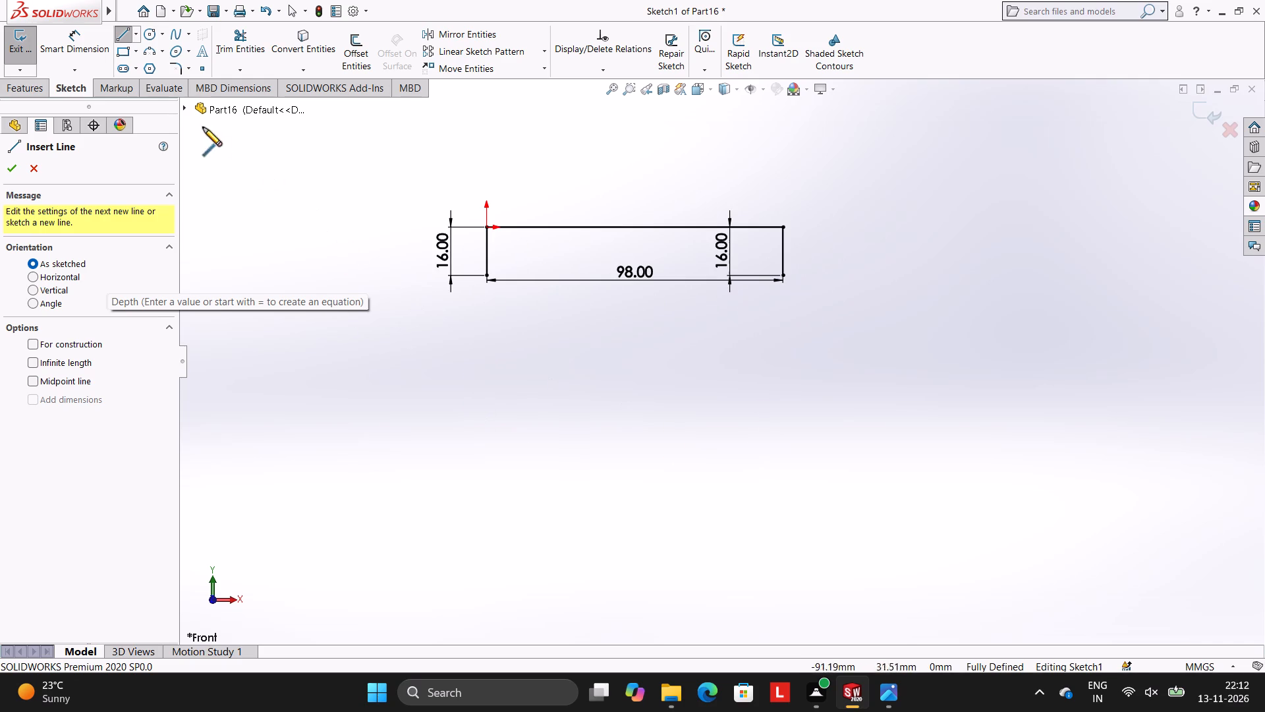
pyautogui.click(634, 226)
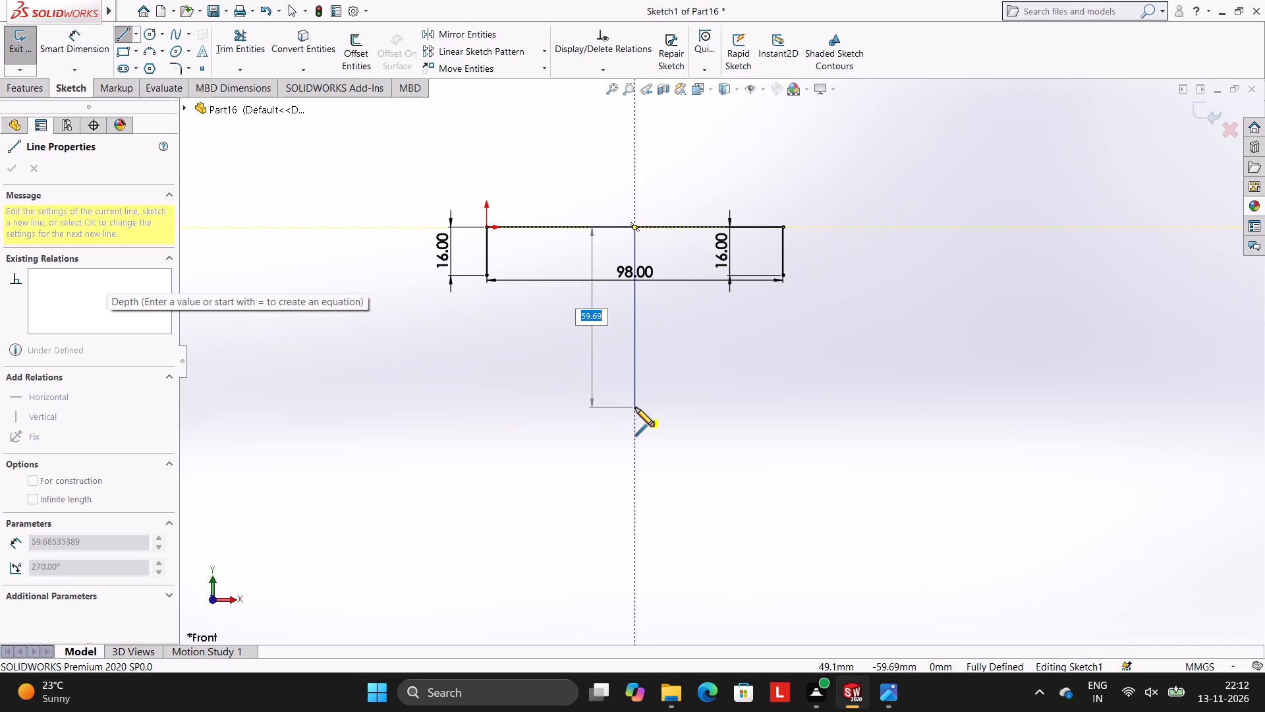
pyautogui.write('132')
pyautogui.press('Return')
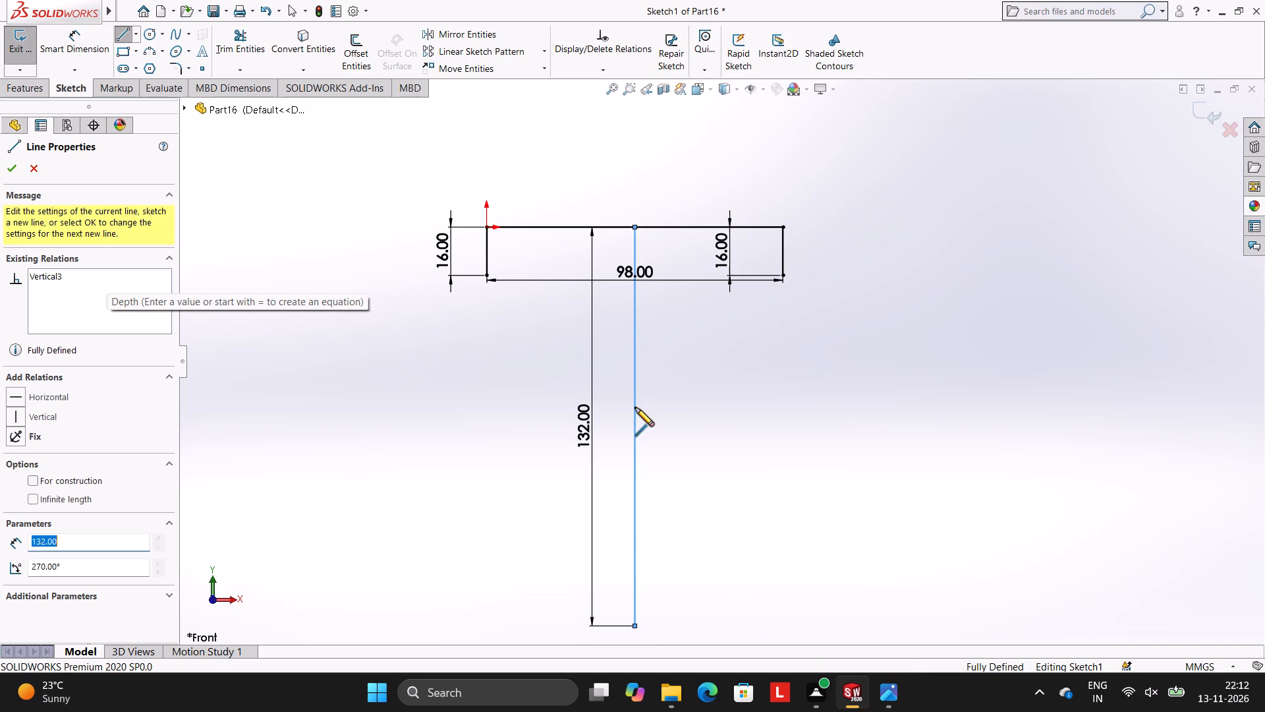
pyautogui.press('Escape')
pyautogui.press('Escape')
# Draw an 88 mm line up from the 132 mm line's lower end, continuing with a 53.5 mm horizontal line to the right.
pyautogui.scroll(2, 677, 462)
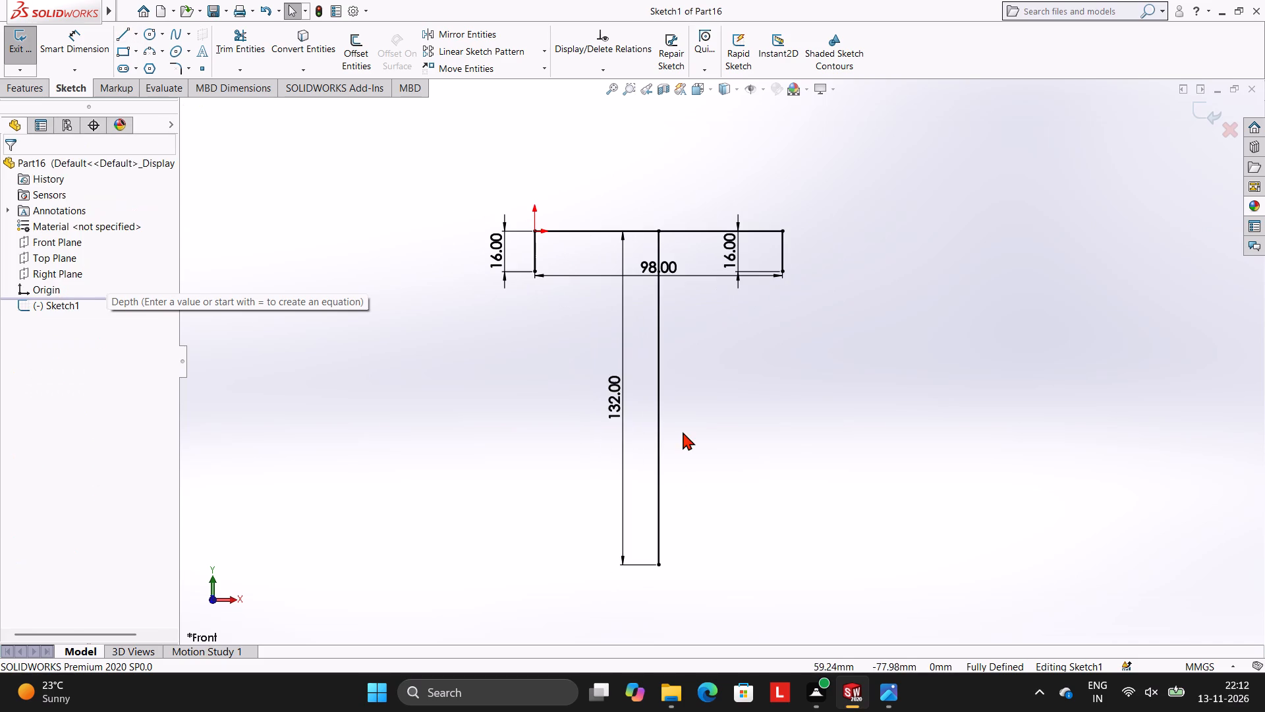
pyautogui.scroll(-1, 683, 432)
pyautogui.click(123, 30)
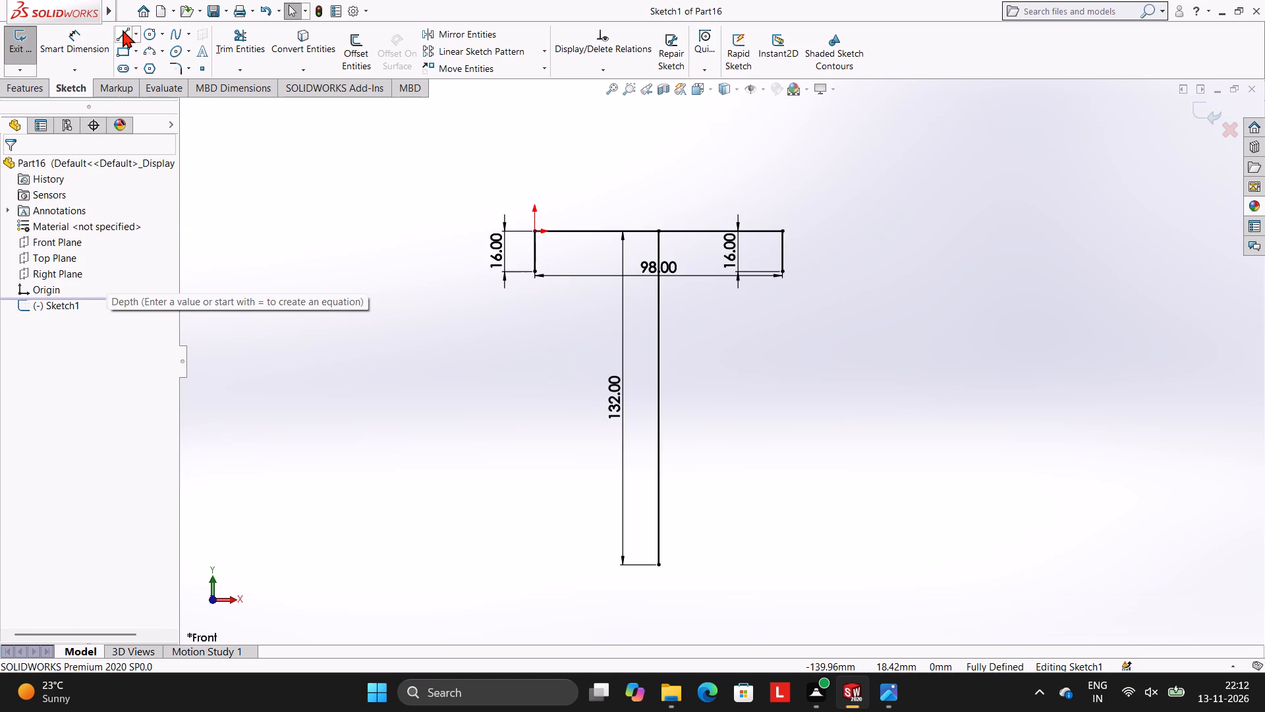
pyautogui.click(659, 566)
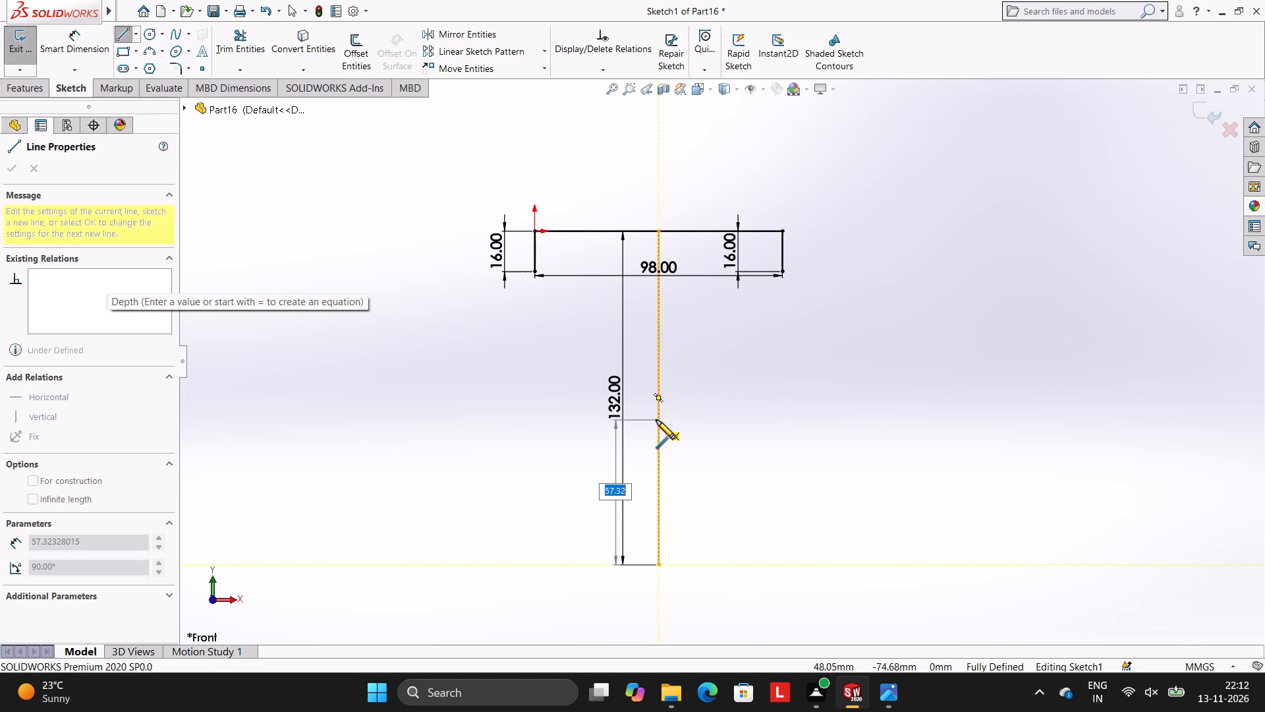
pyautogui.write('88')
pyautogui.press('Return')
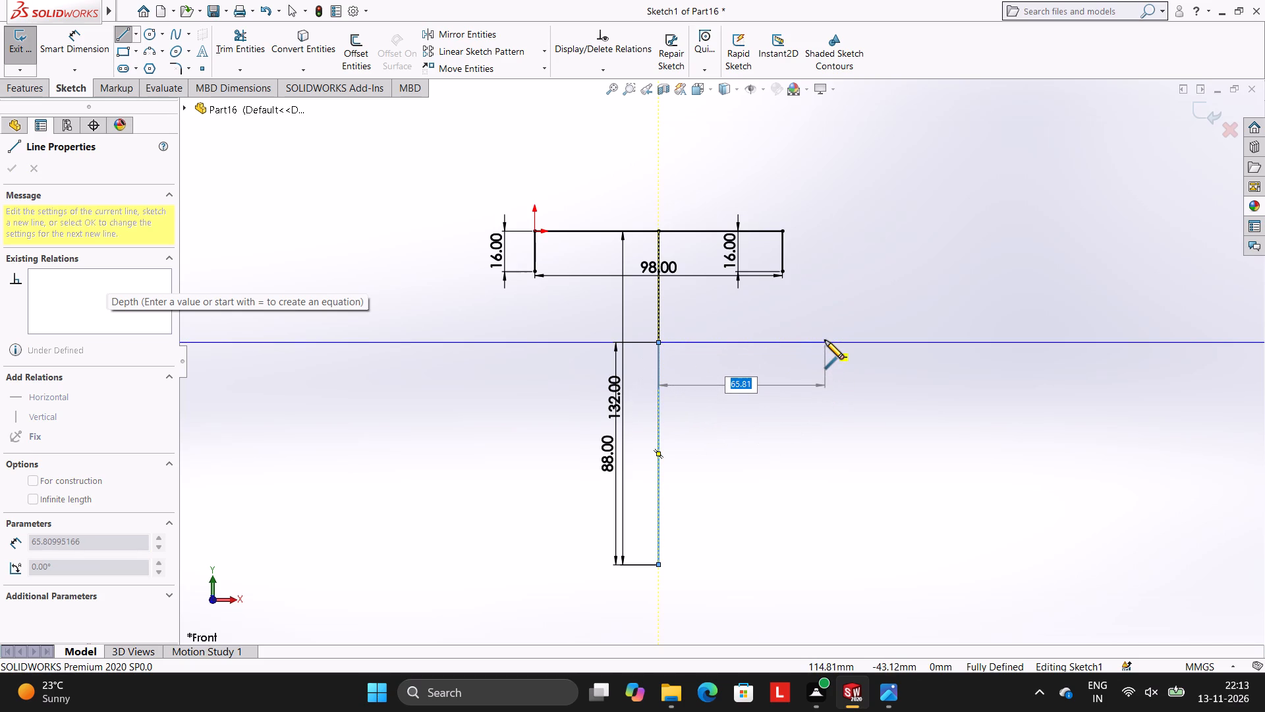
pyautogui.write('53.5')
pyautogui.press('Return')
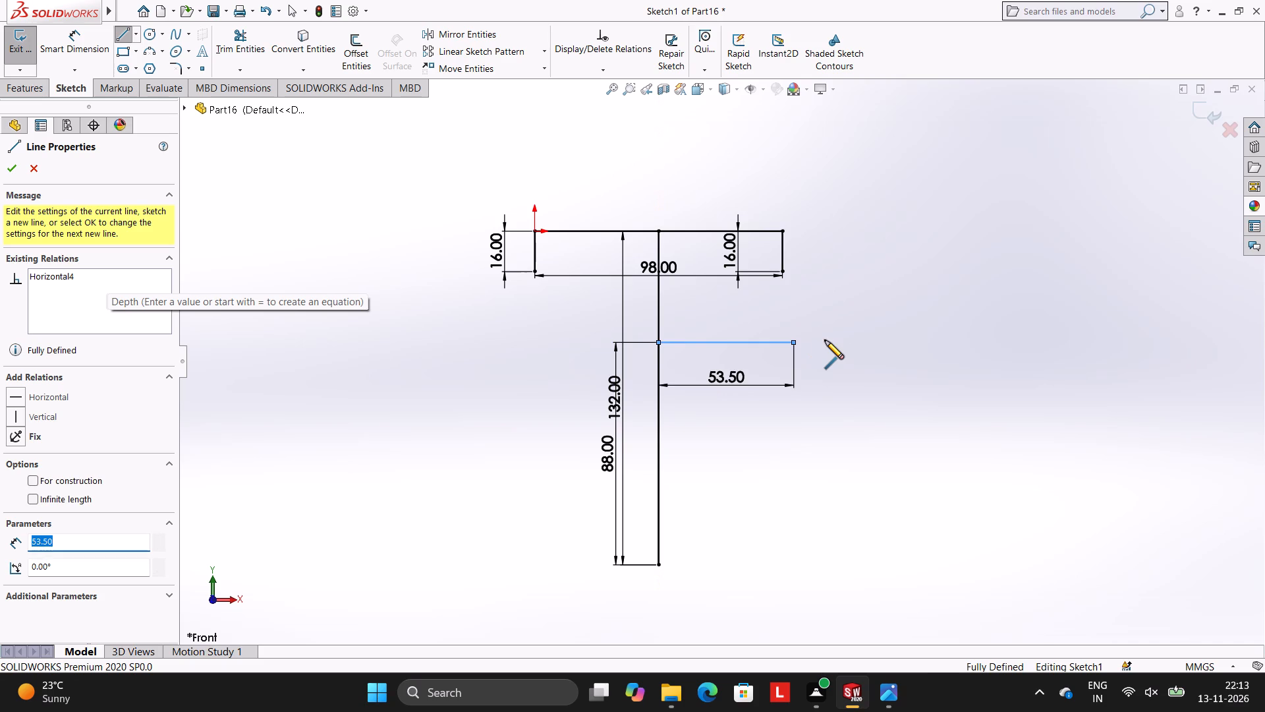
pyautogui.press('Escape')
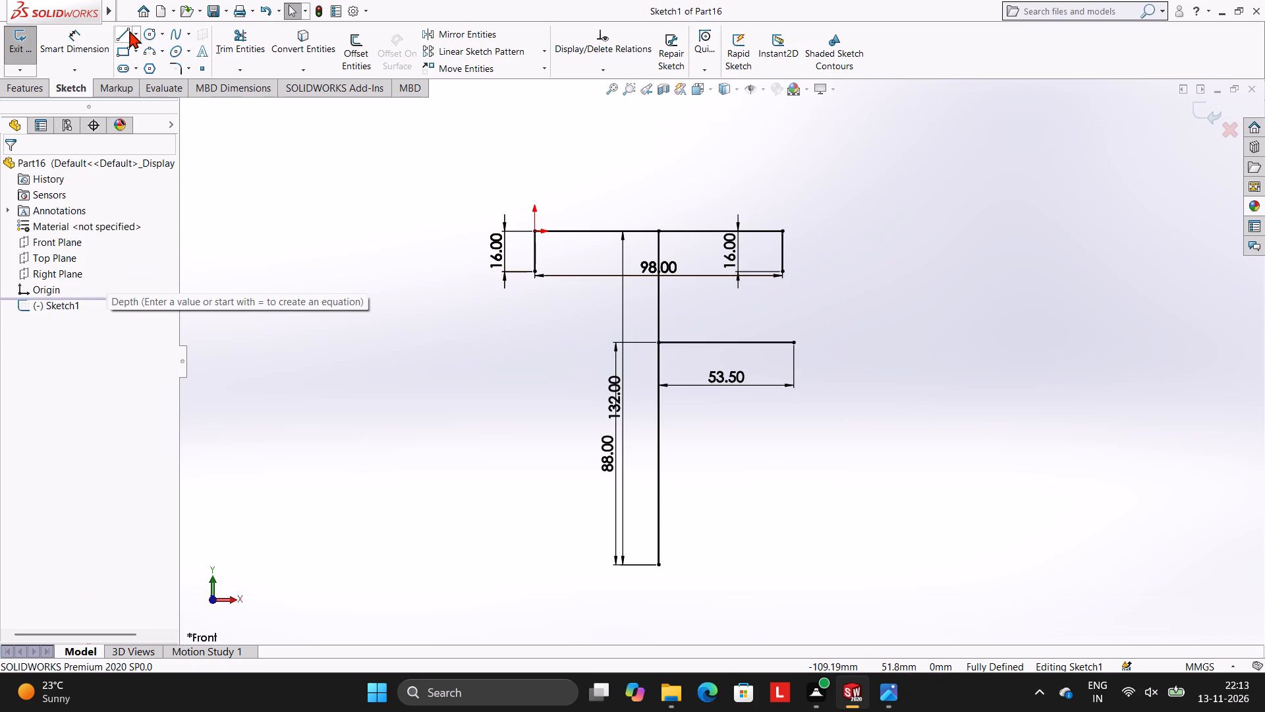
# Draw a matching 53.5 mm horizontal line to the left from the 88 mm line's upper end.
pyautogui.click(129, 30)
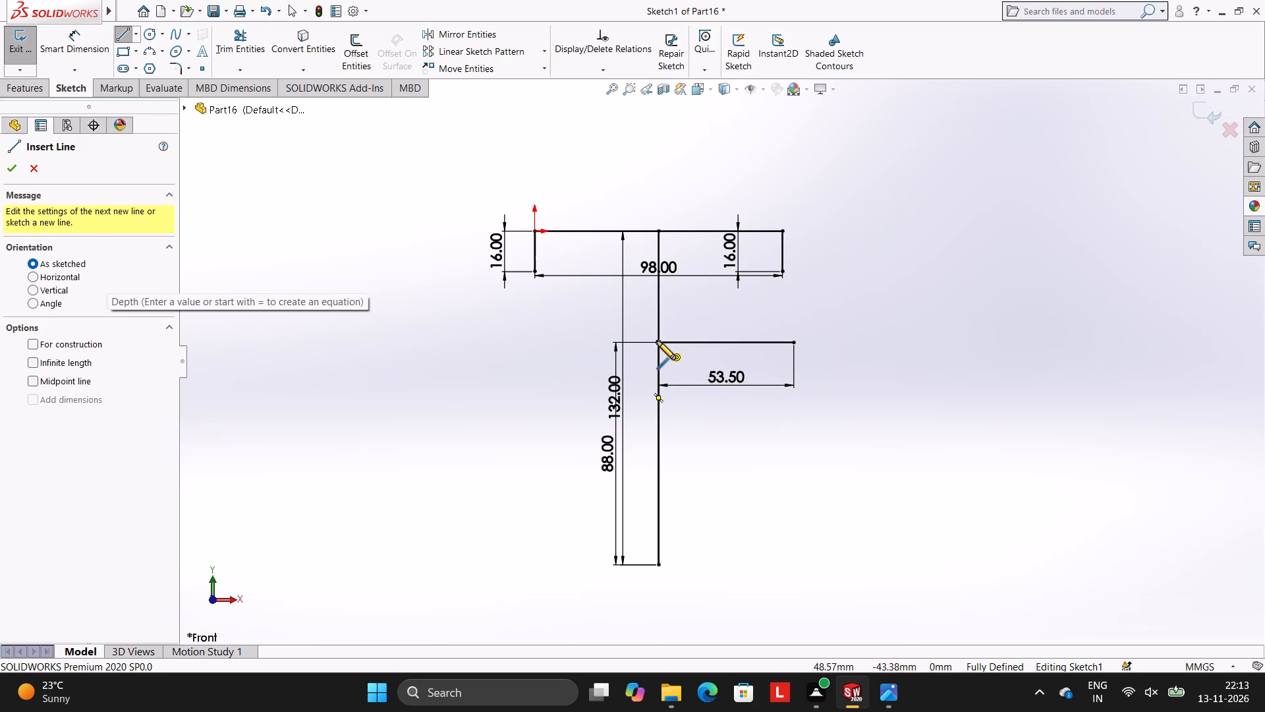
pyautogui.click(657, 341)
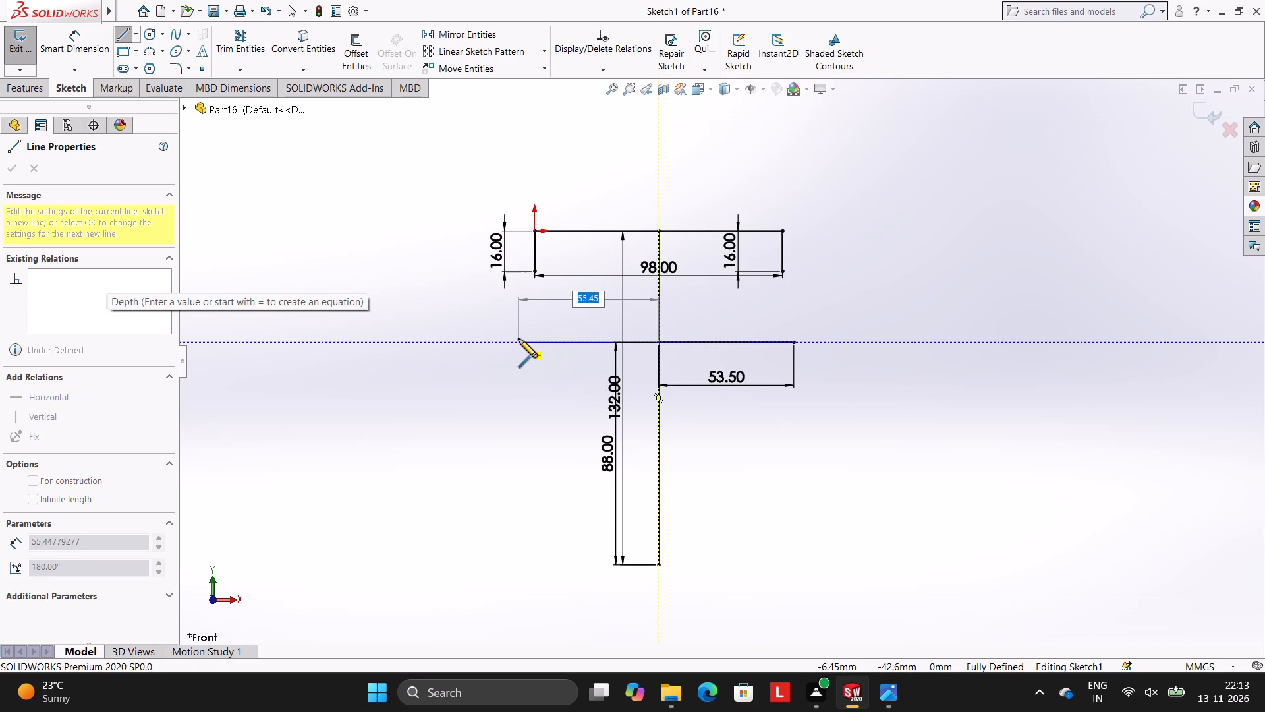
pyautogui.write('53.5')
pyautogui.press('Return')
pyautogui.press('Escape')
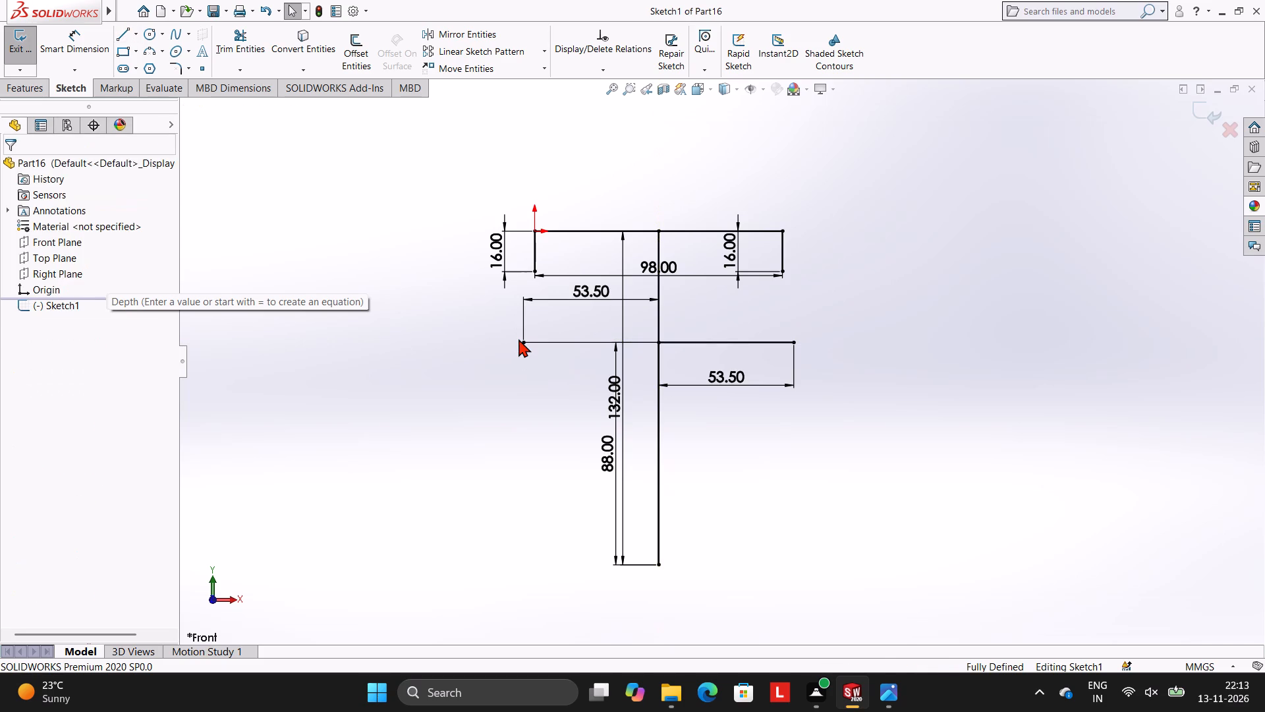
# Draw a circle of radius 18 mm centred on the outer end of the left 53.5 mm line, with diameter dimensions turned off.
pyautogui.click(151, 28)
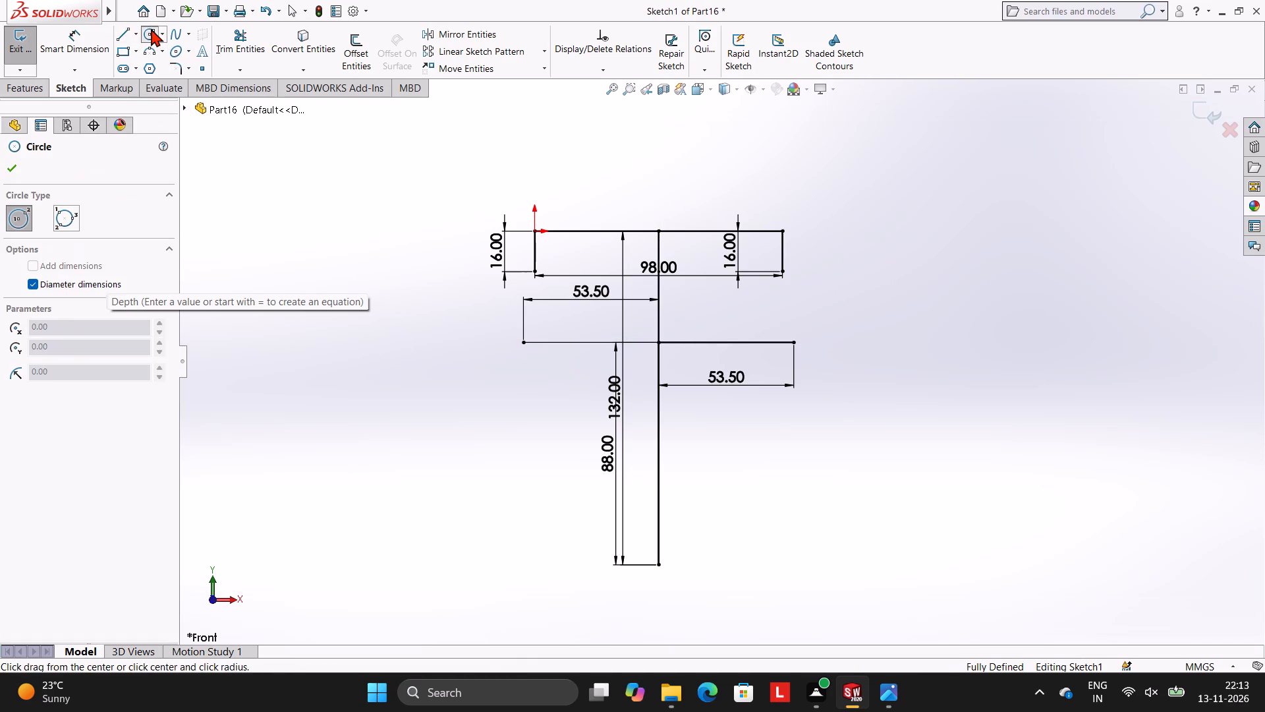
pyautogui.click(69, 280)
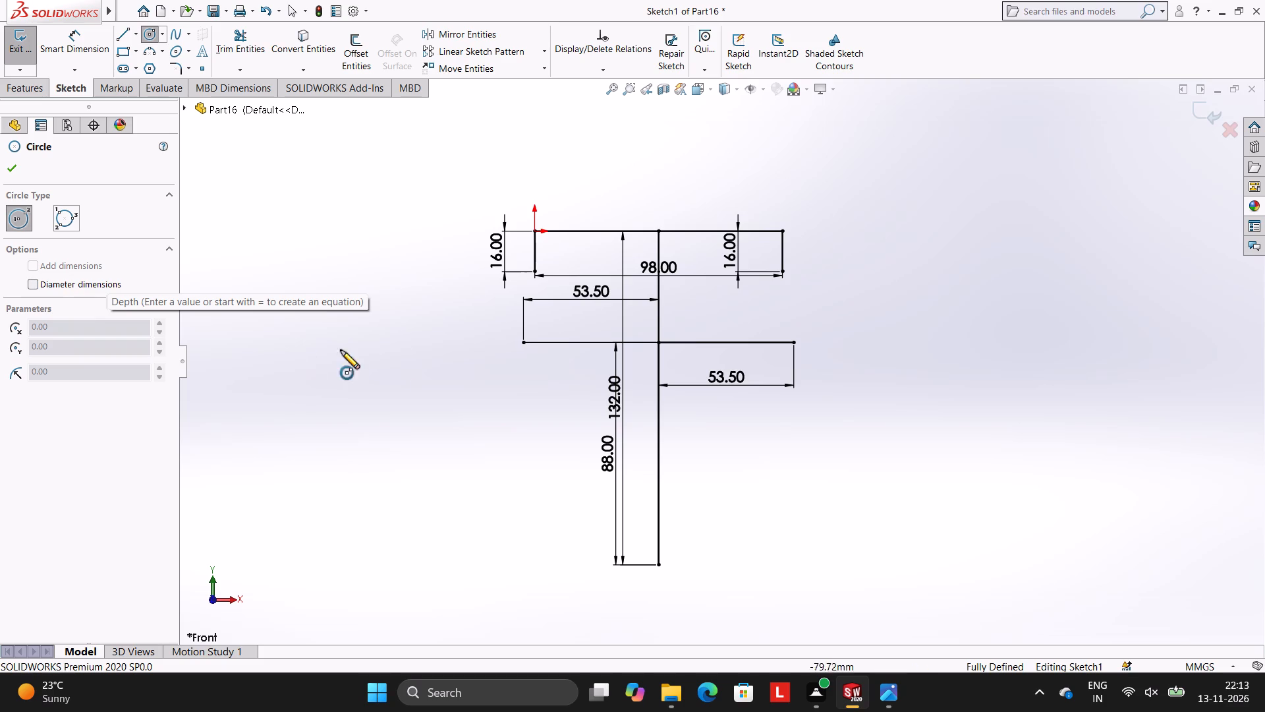
pyautogui.click(523, 344)
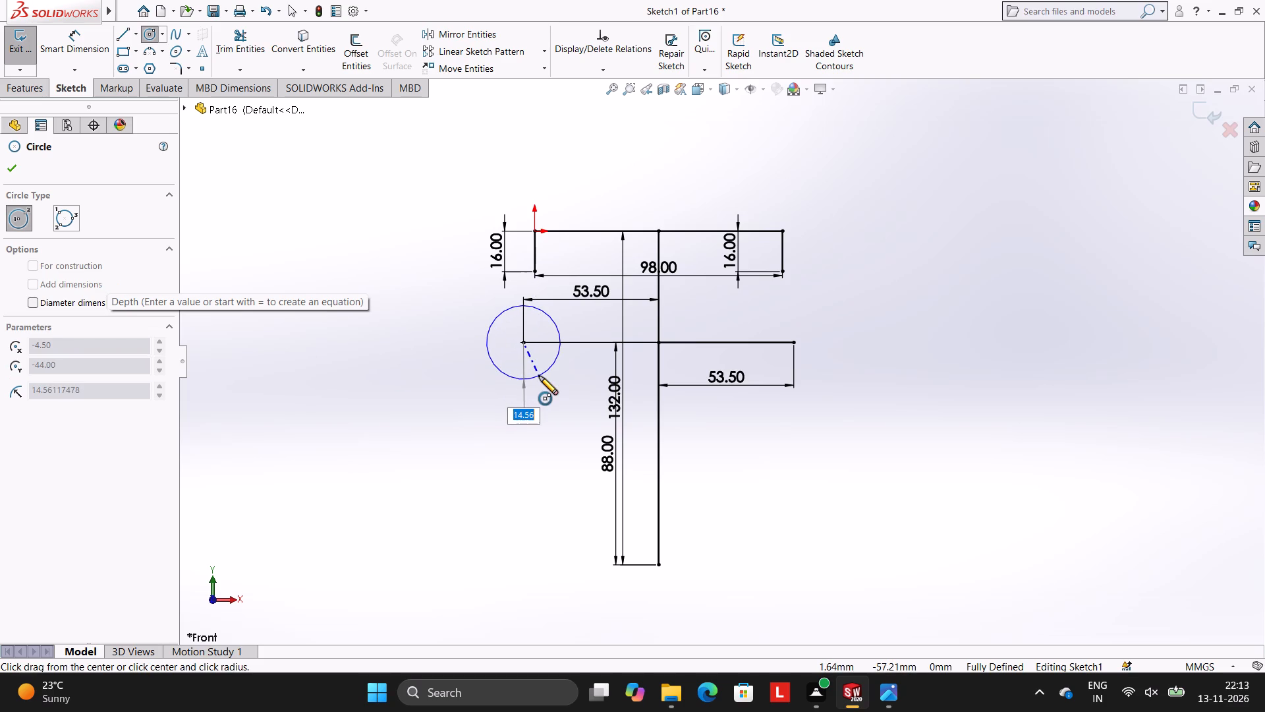
pyautogui.press('1')
pyautogui.press('8')
pyautogui.press('Return')
pyautogui.press('Escape')
pyautogui.press('Escape')
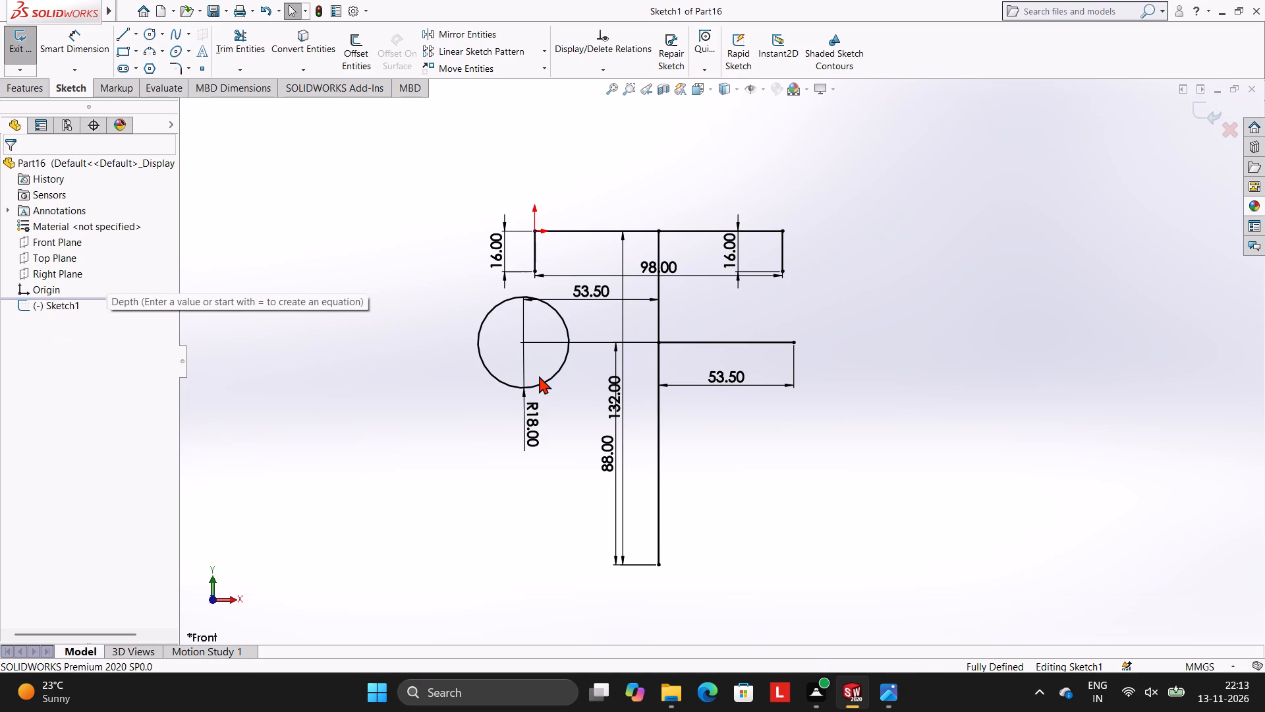
# Draw a matching 18 mm radius circle centred on the outer end of the right 53.5 mm line.
pyautogui.click(151, 31)
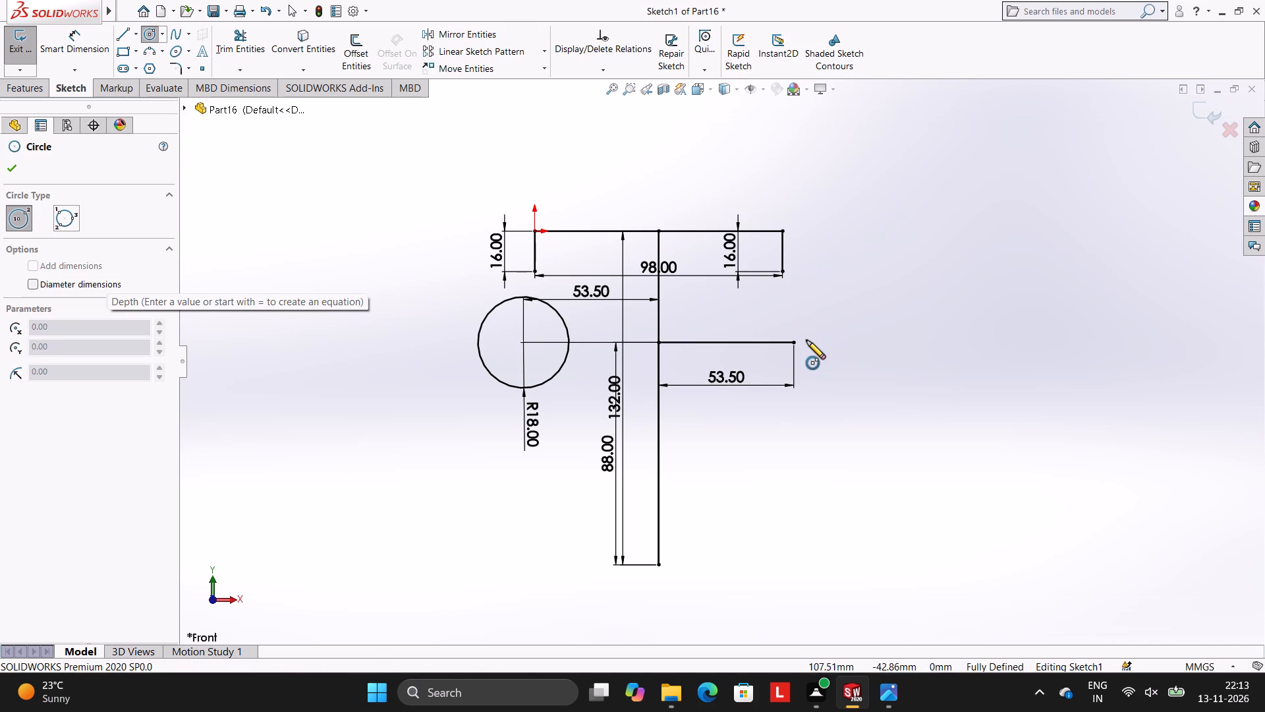
pyautogui.click(794, 342)
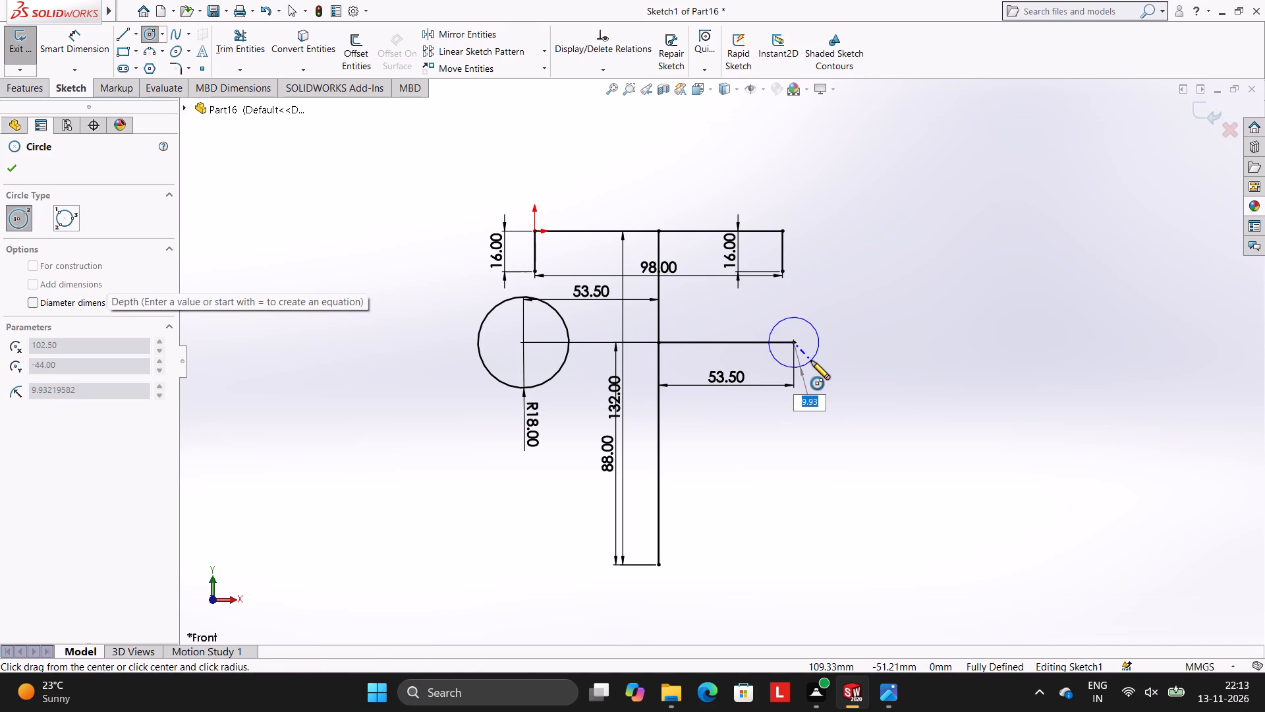
pyautogui.write('18')
pyautogui.press('Return')
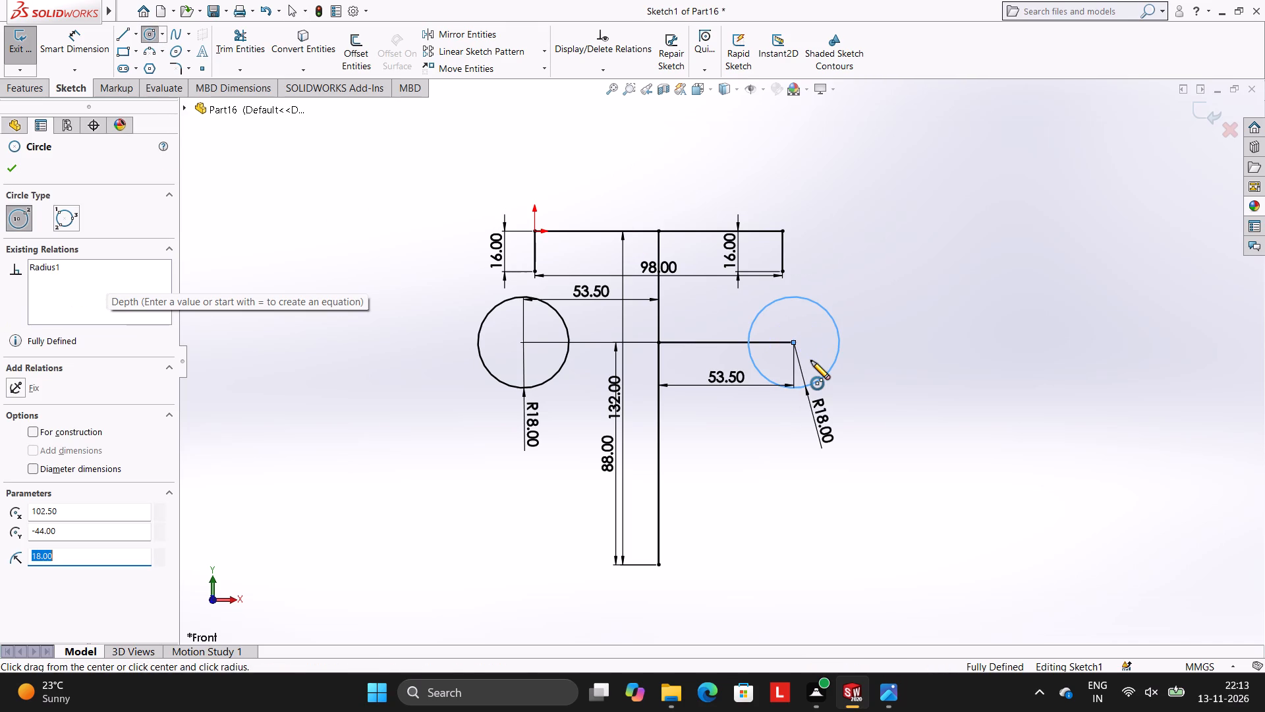
pyautogui.press('Escape')
pyautogui.press('Escape')
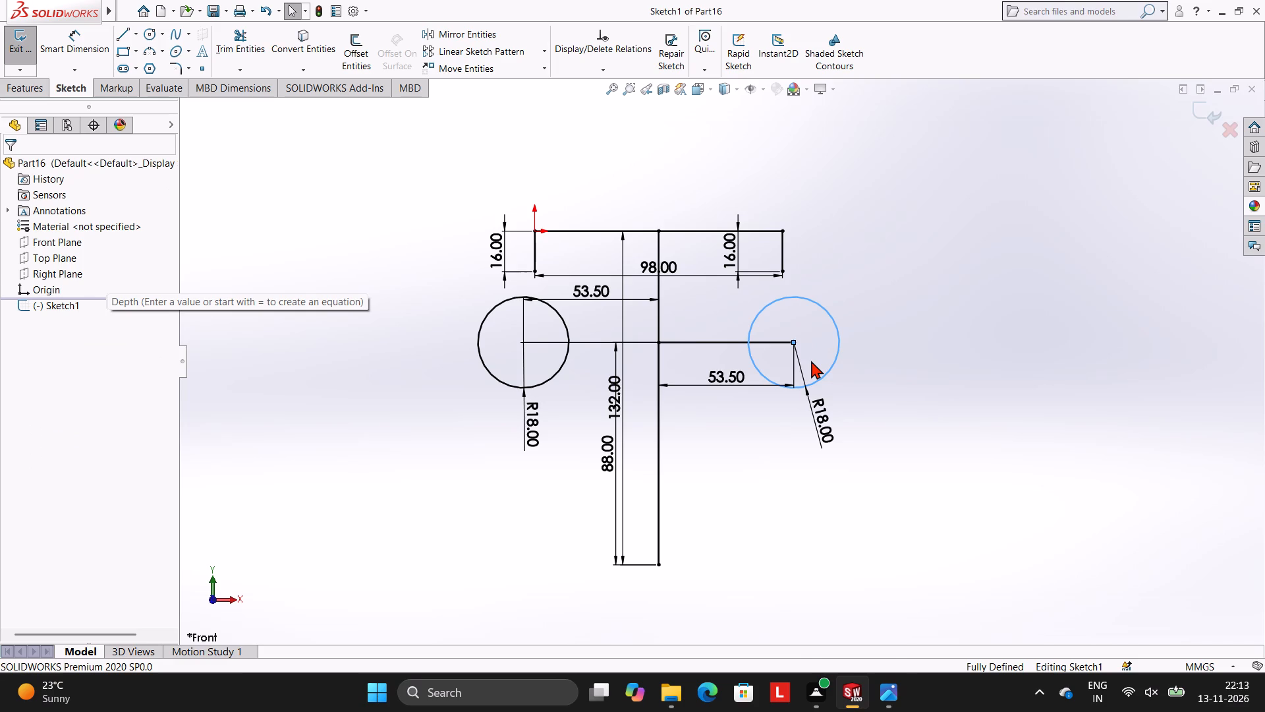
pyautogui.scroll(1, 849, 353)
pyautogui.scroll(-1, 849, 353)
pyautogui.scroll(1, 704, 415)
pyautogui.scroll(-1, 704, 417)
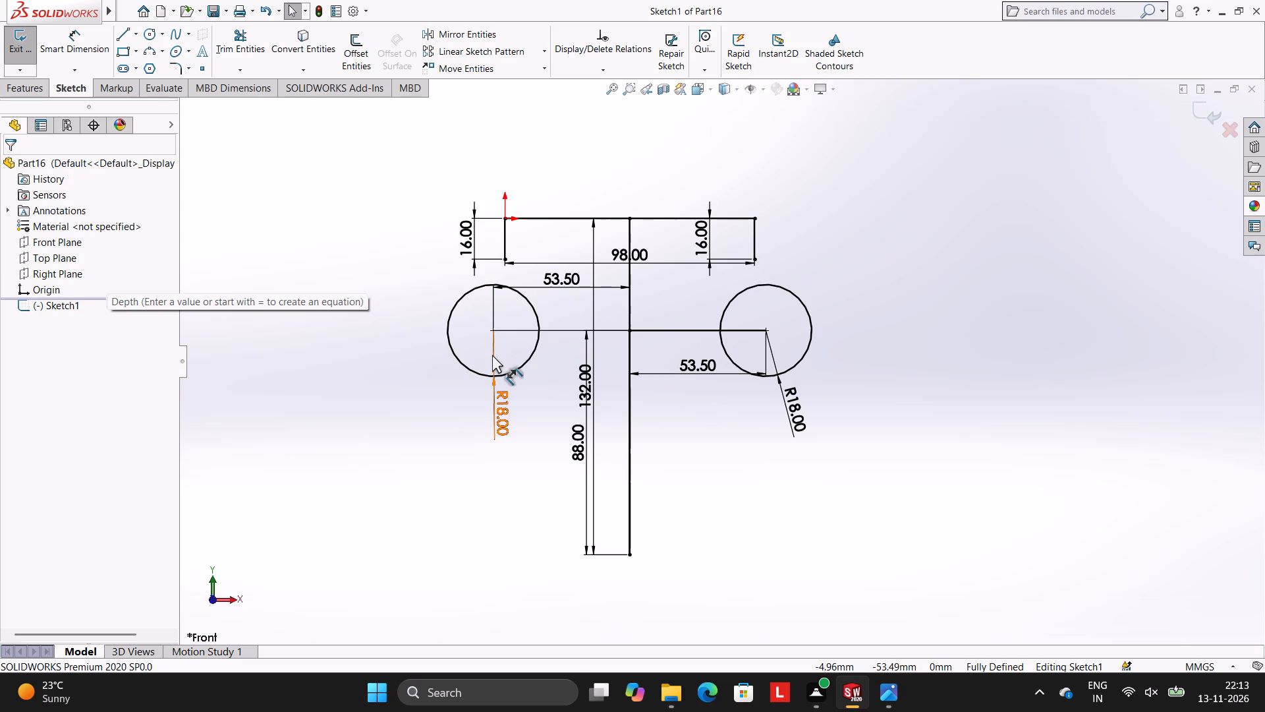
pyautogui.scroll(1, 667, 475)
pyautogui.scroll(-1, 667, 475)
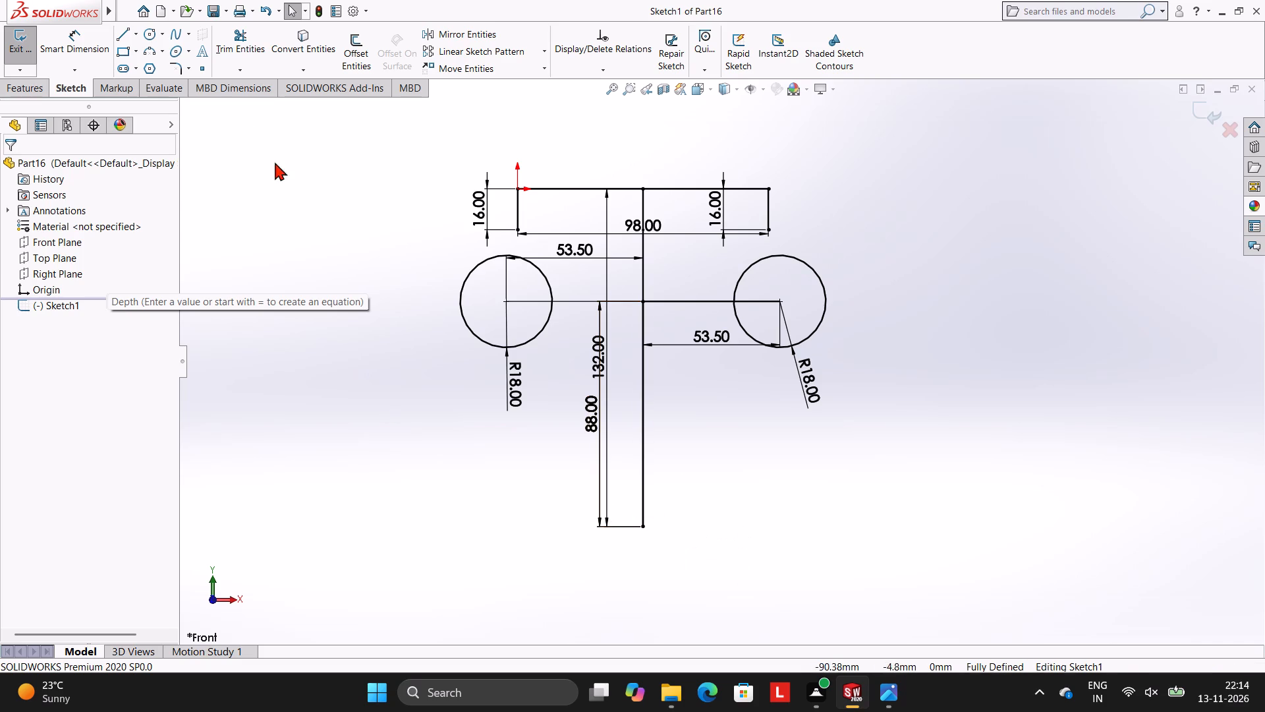
# Draw a horizontal midpoint line centred on the 132 mm line's lower end, with a half-length of 29 mm.
pyautogui.click(135, 35)
pyautogui.click(146, 79)
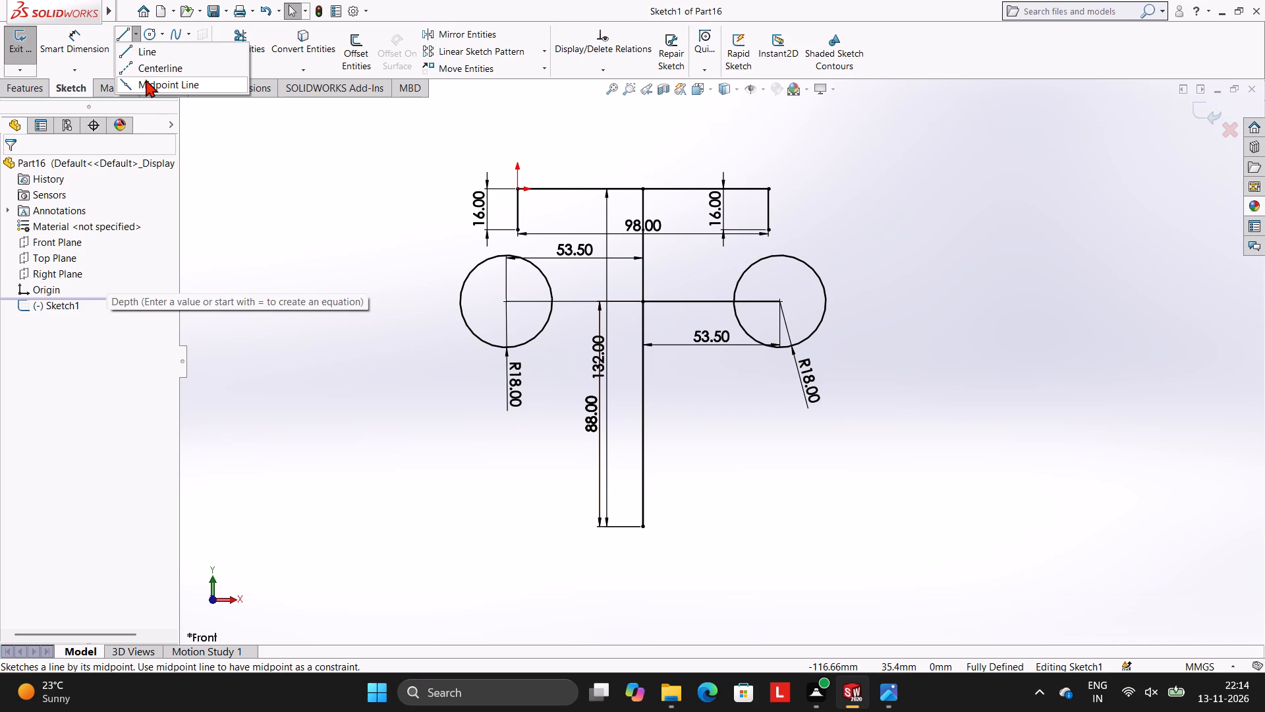
pyautogui.click(644, 525)
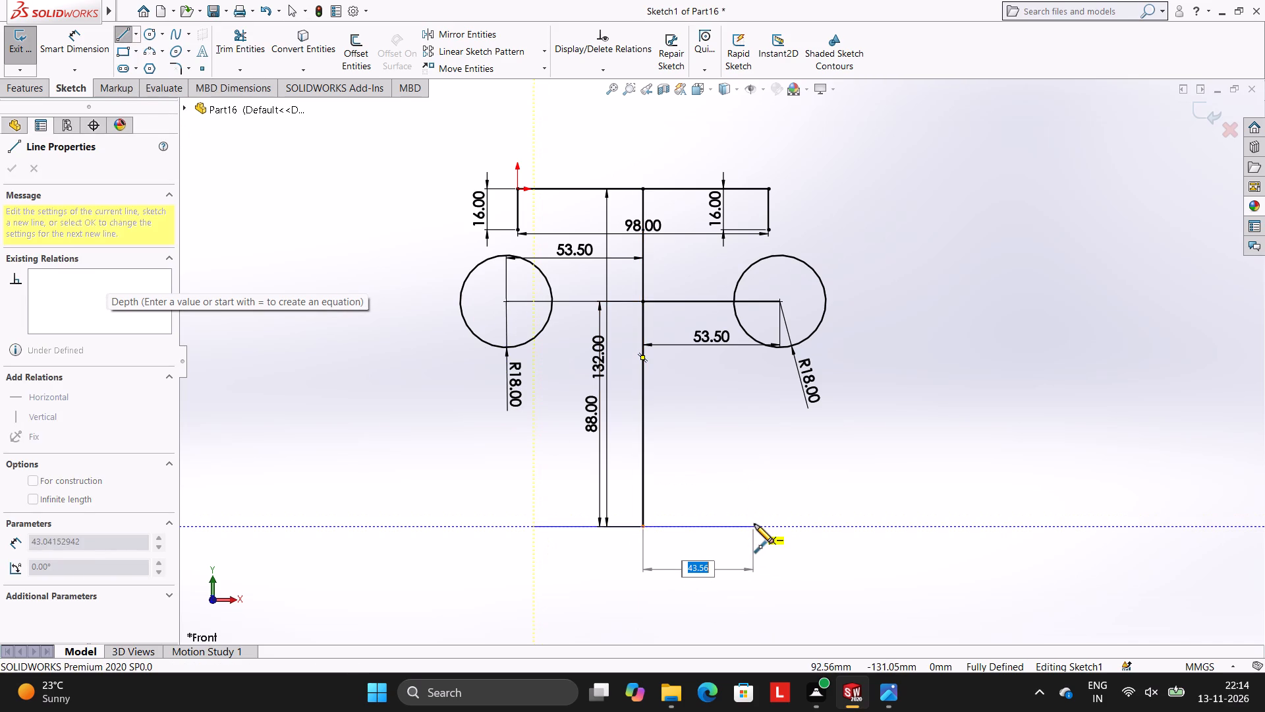
pyautogui.press('2')
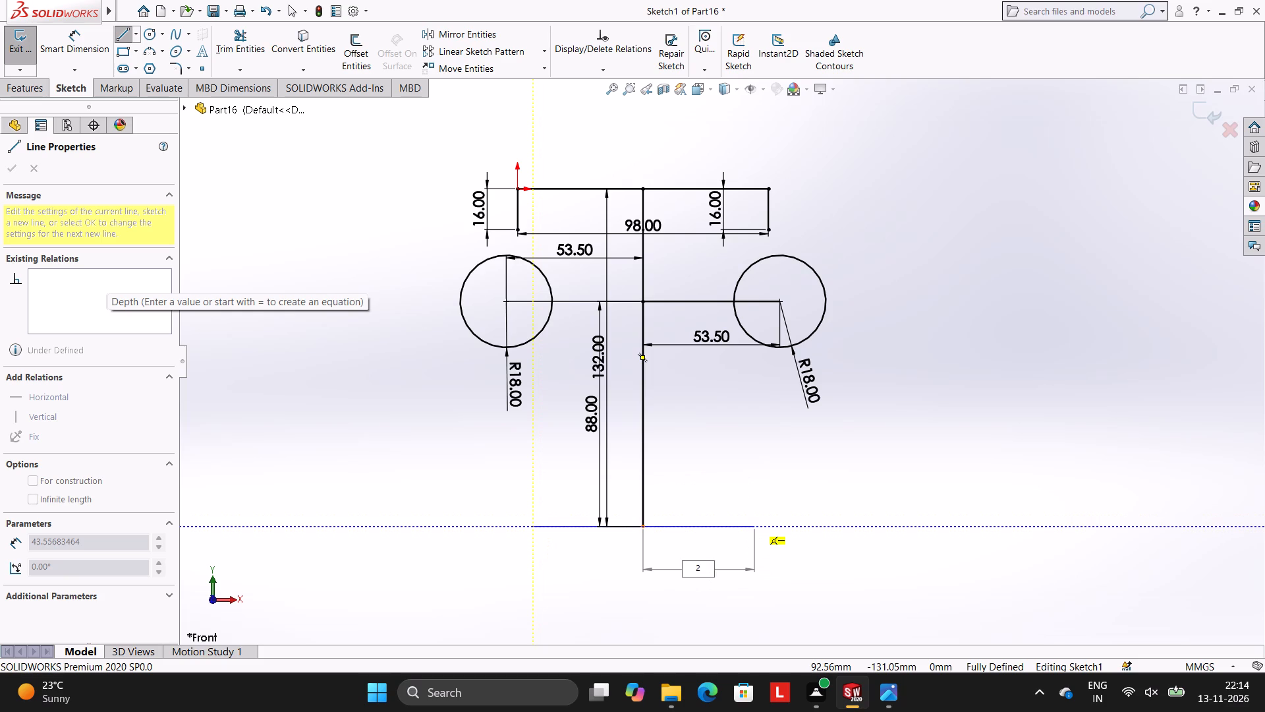
pyautogui.press('9')
pyautogui.press('Return')
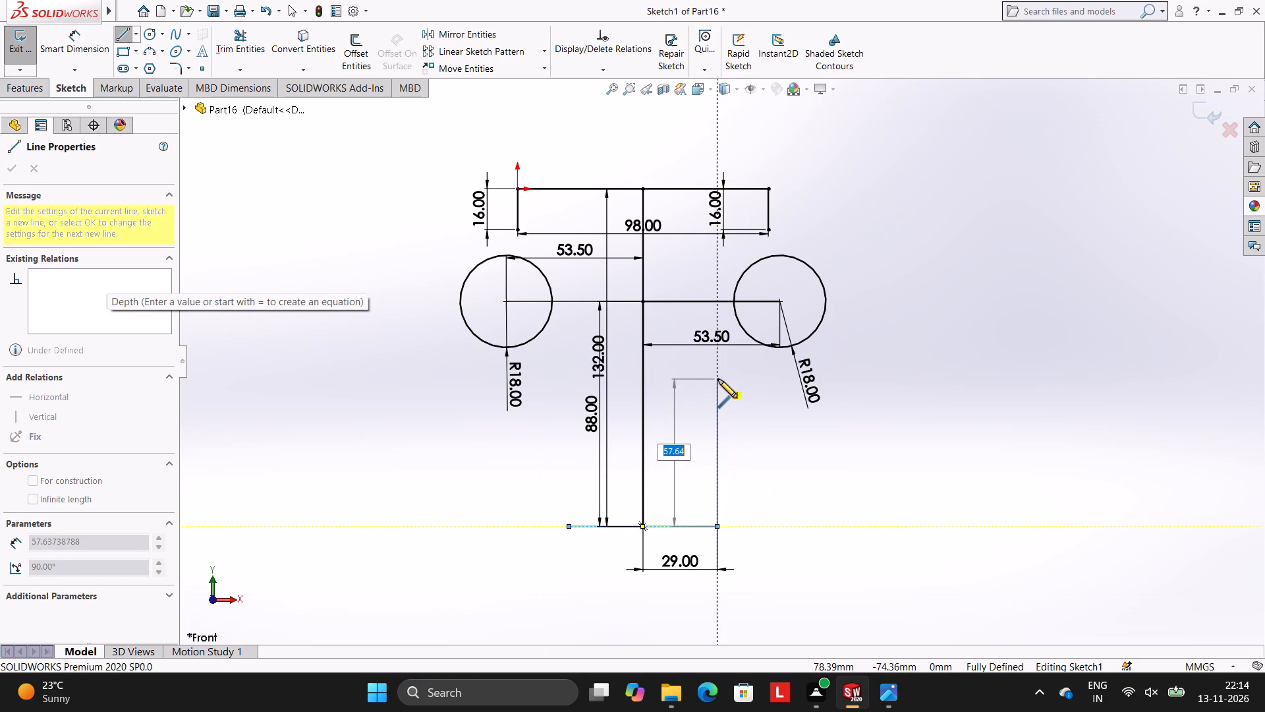
# Draw undimensioned vertical lines up from both ends of the bottom horizontal line, reaching roughly the height of the circles.
pyautogui.click(719, 283)
pyautogui.press('Escape')
pyautogui.press('Escape')
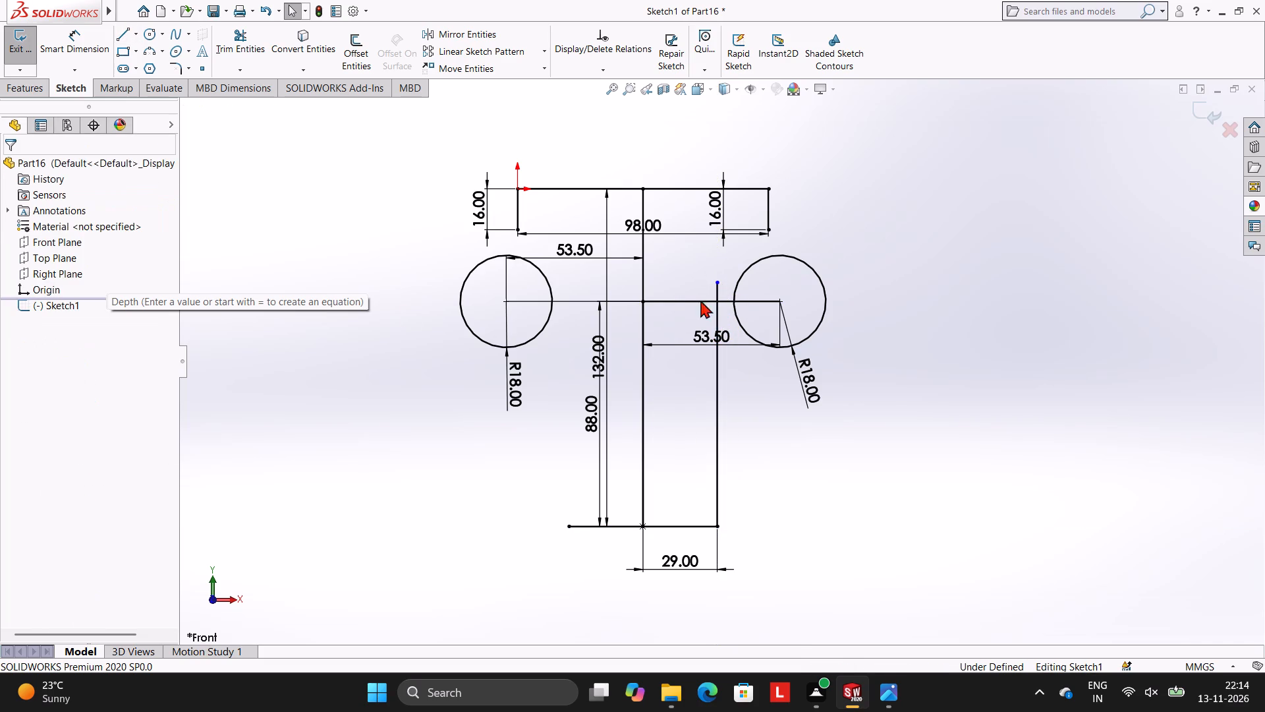
pyautogui.click(117, 38)
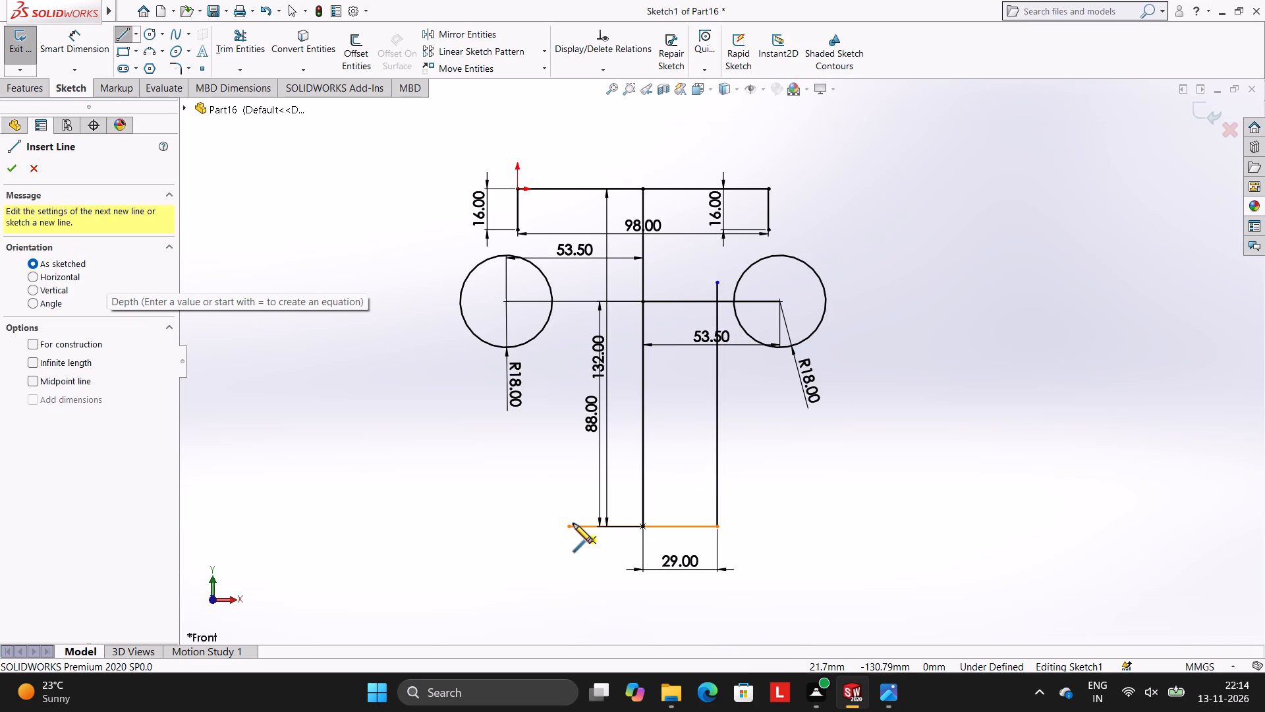
pyautogui.click(567, 525)
pyautogui.click(571, 323)
pyautogui.press('Escape')
pyautogui.press('`')
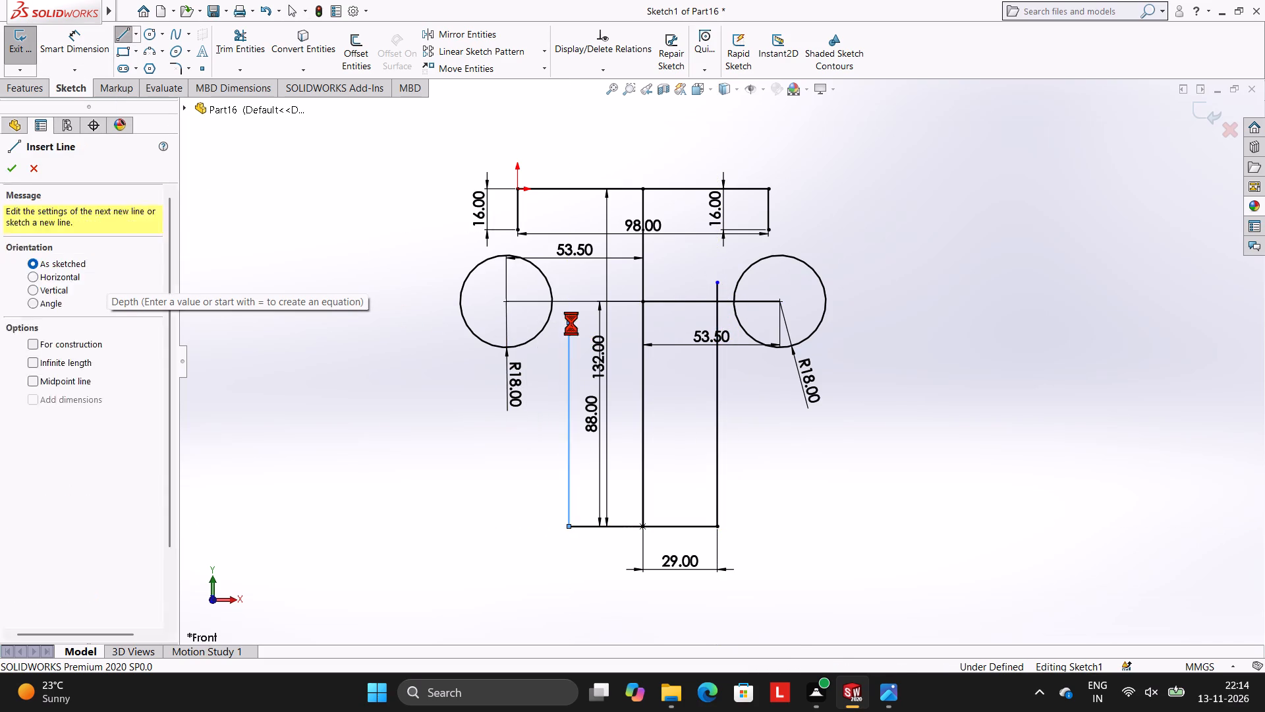
pyautogui.press('Escape')
# Draw a three-point arc of radius 22 mm from the left circle's bottom to the left vertical line.
pyautogui.click(154, 50)
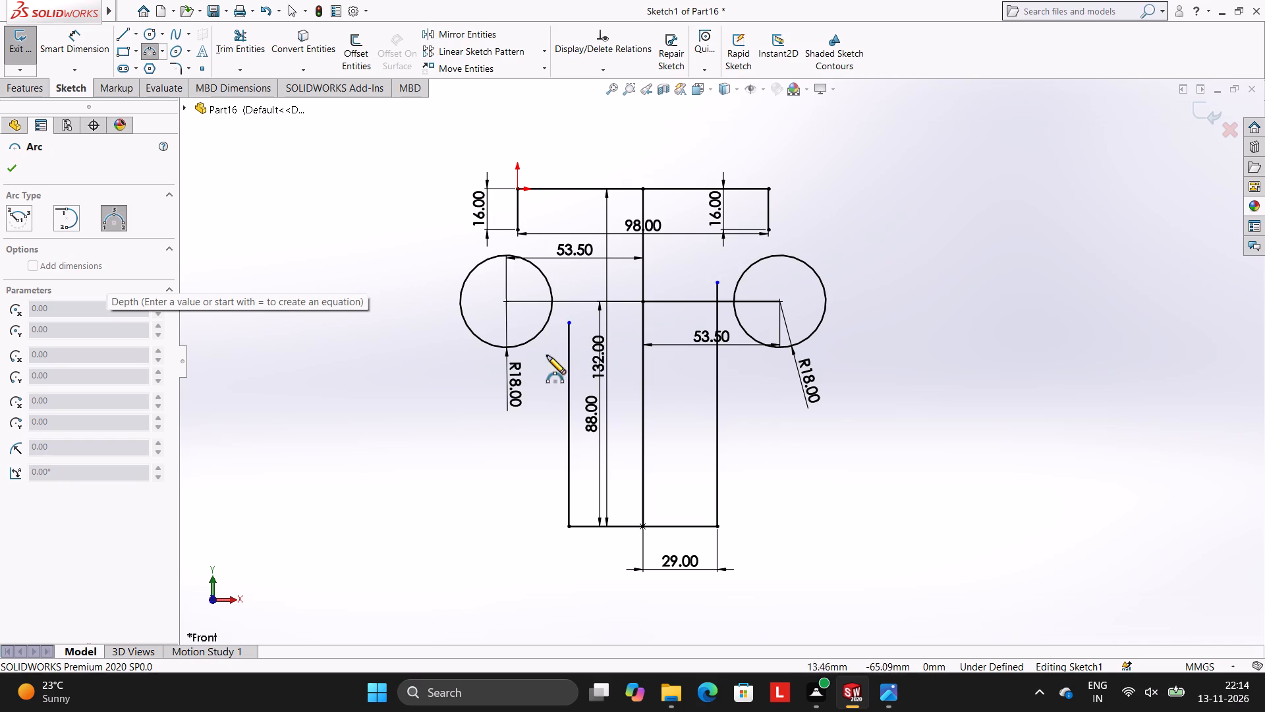
pyautogui.click(506, 348)
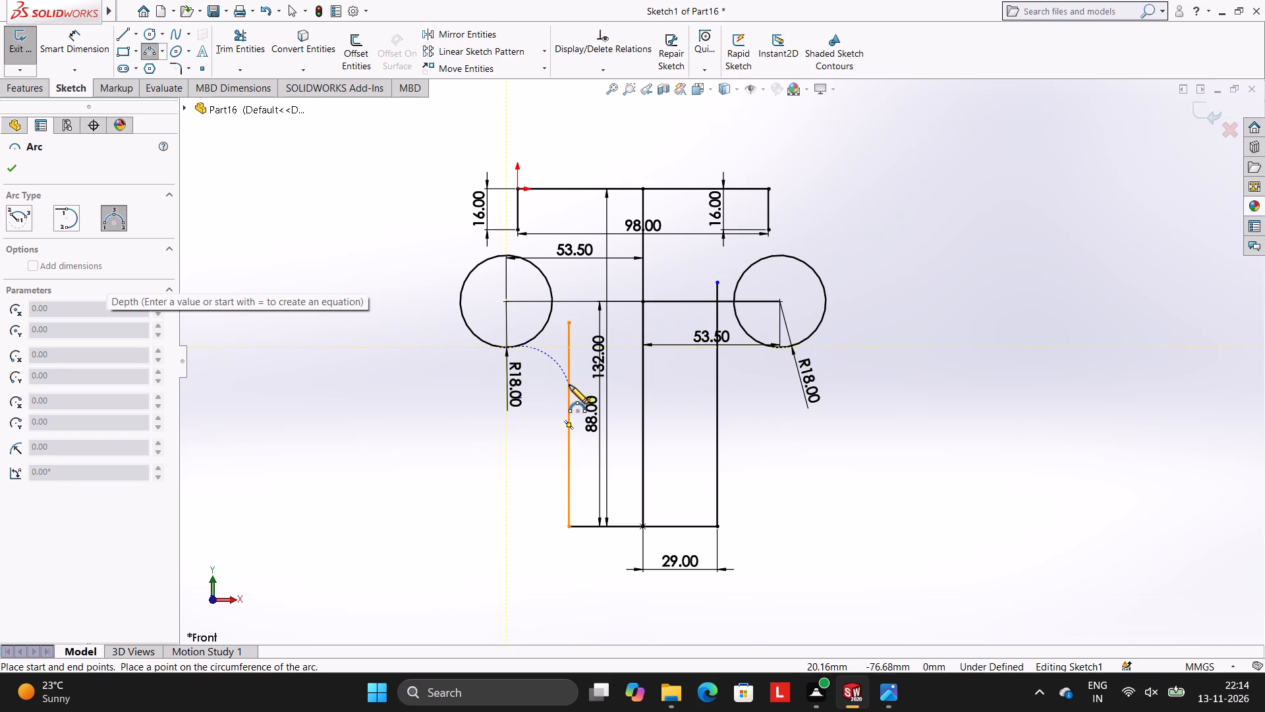
pyautogui.click(569, 398)
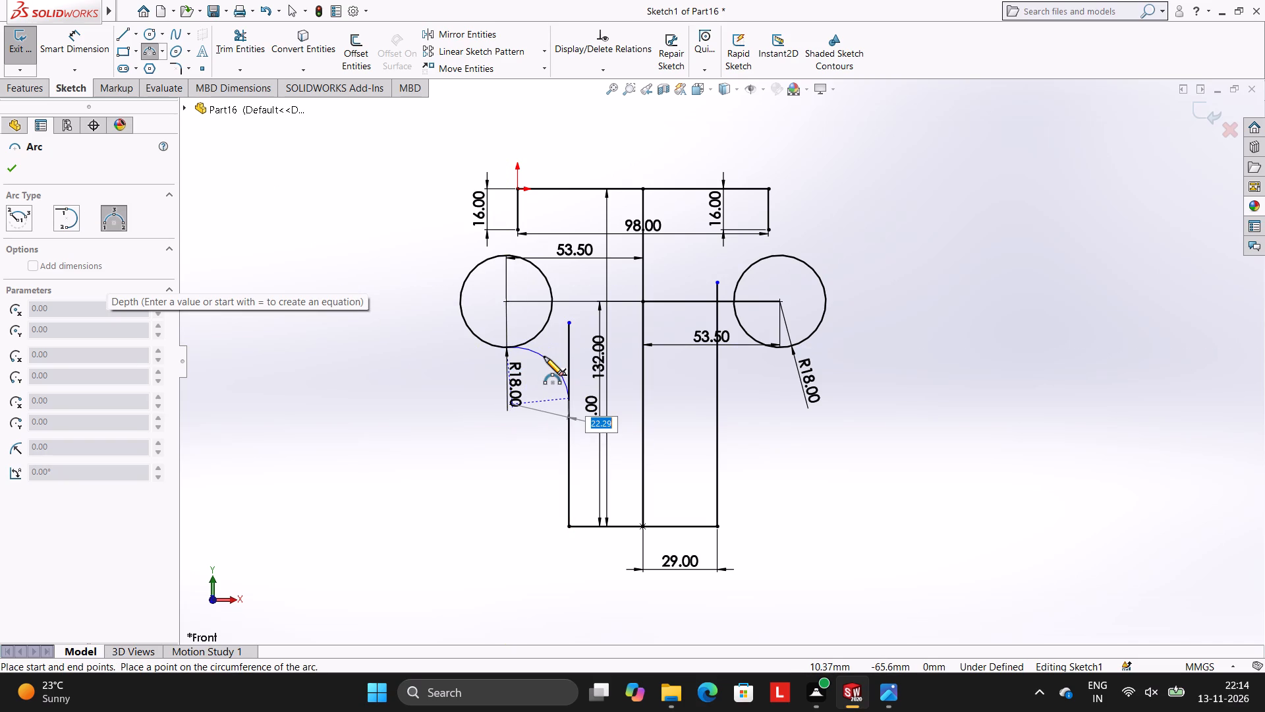
pyautogui.write('22')
pyautogui.press('Return')
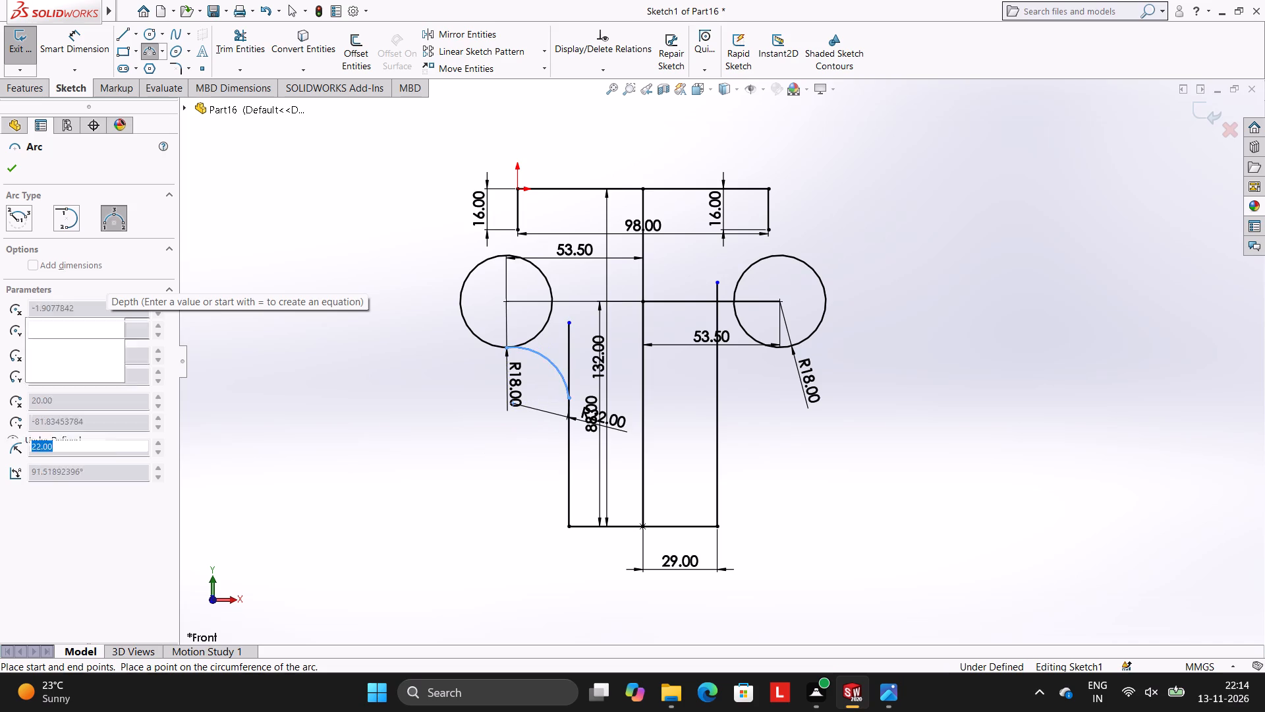
pyautogui.press('Escape')
pyautogui.press('Escape')
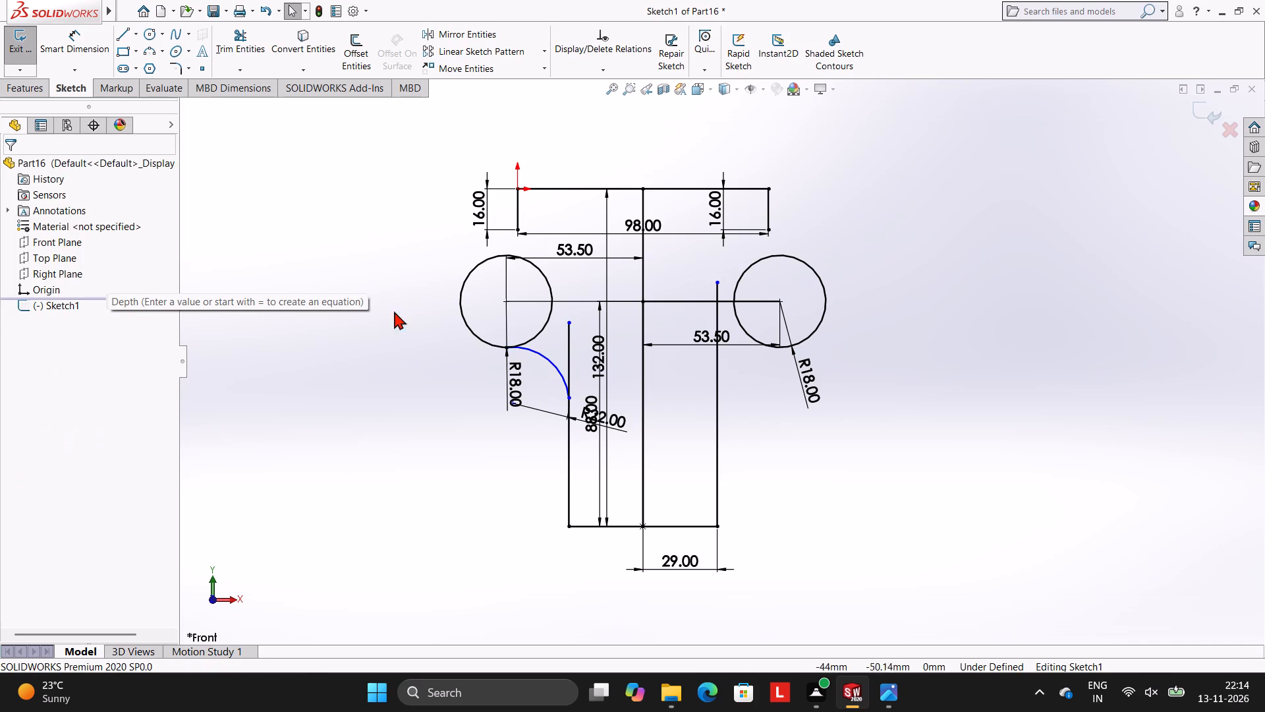
# Draw a three-point arc of radius 22 mm from the right vertical line to the bottom of the right circle.
pyautogui.click(150, 45)
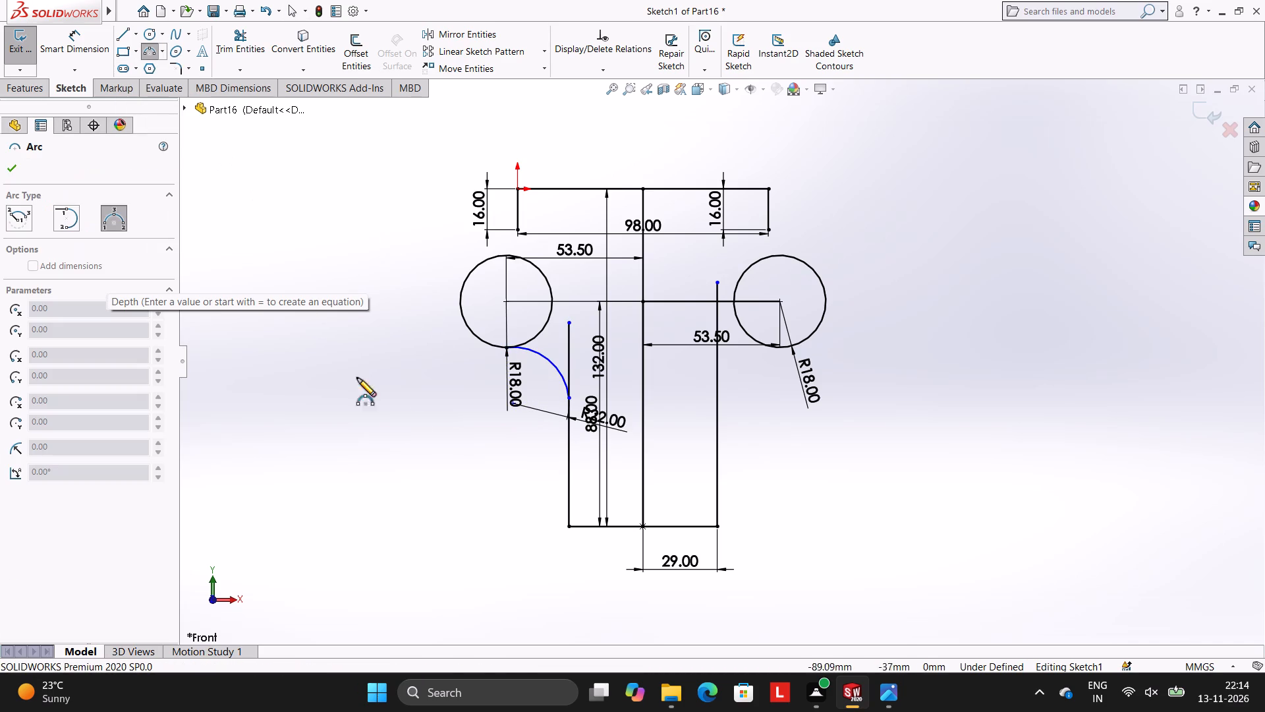
pyautogui.click(717, 397)
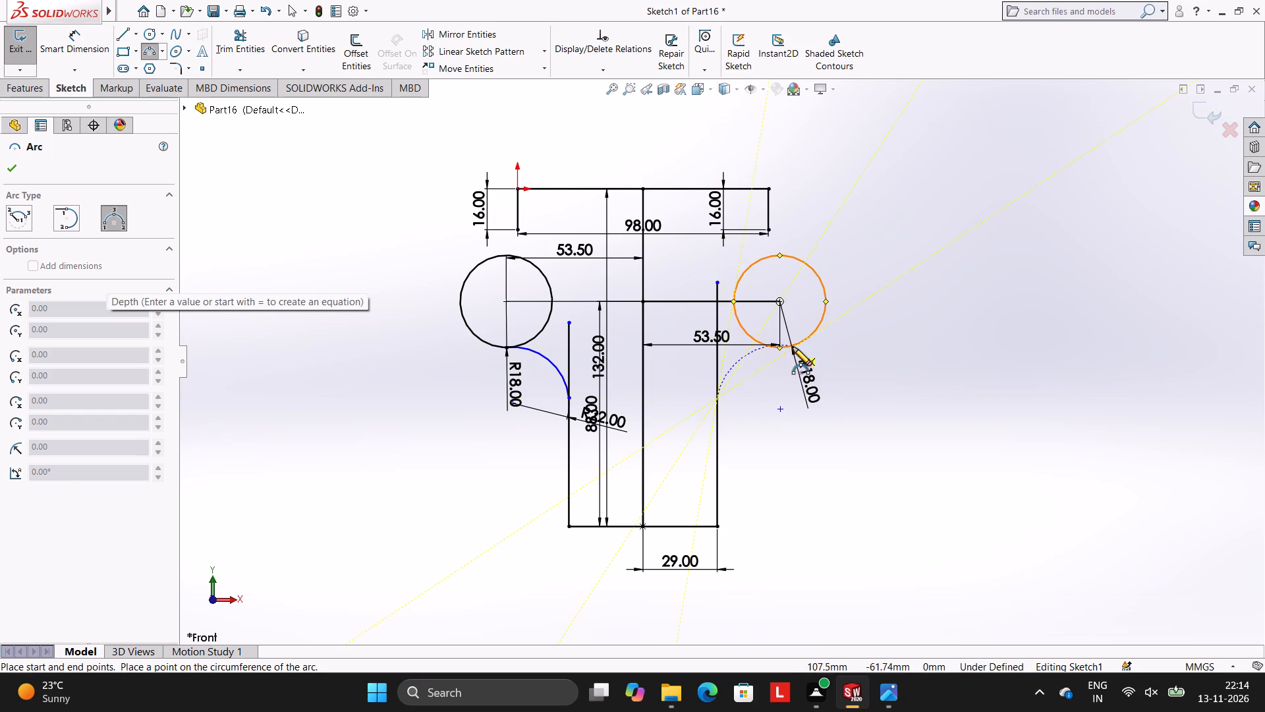
pyautogui.click(788, 345)
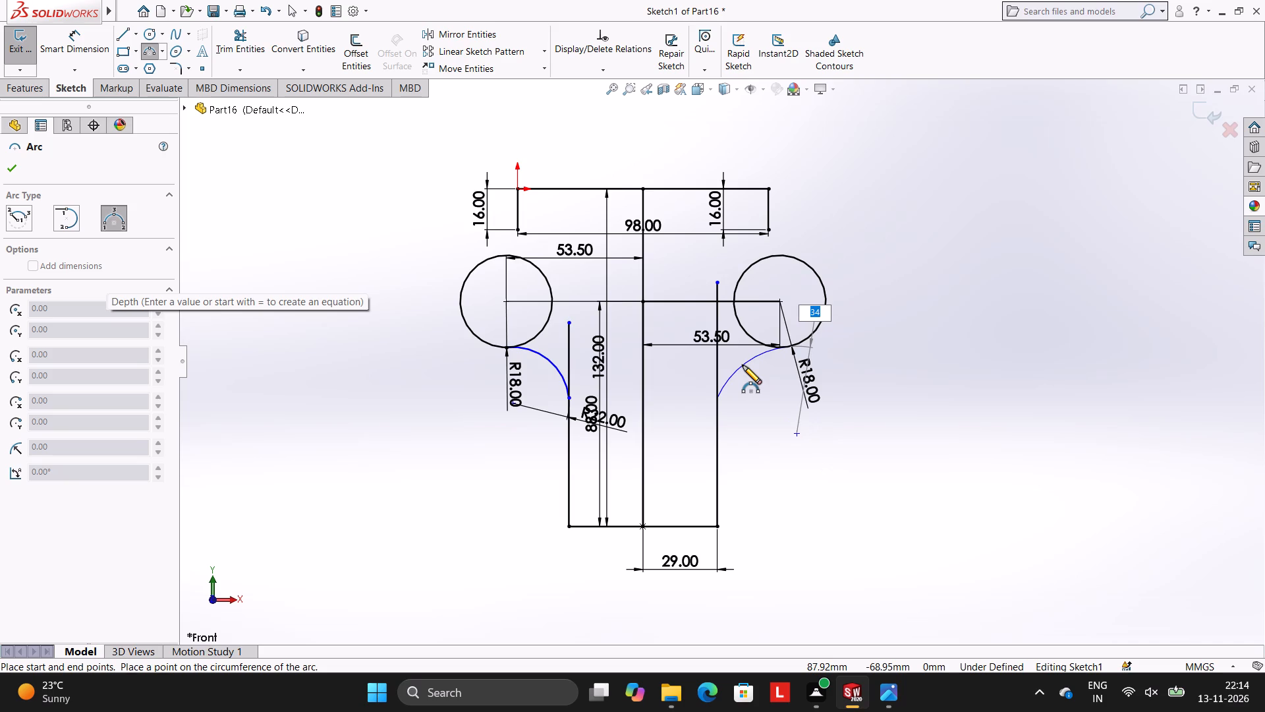
pyautogui.write('22')
pyautogui.press('Return')
pyautogui.press('Escape')
pyautogui.press('Escape')
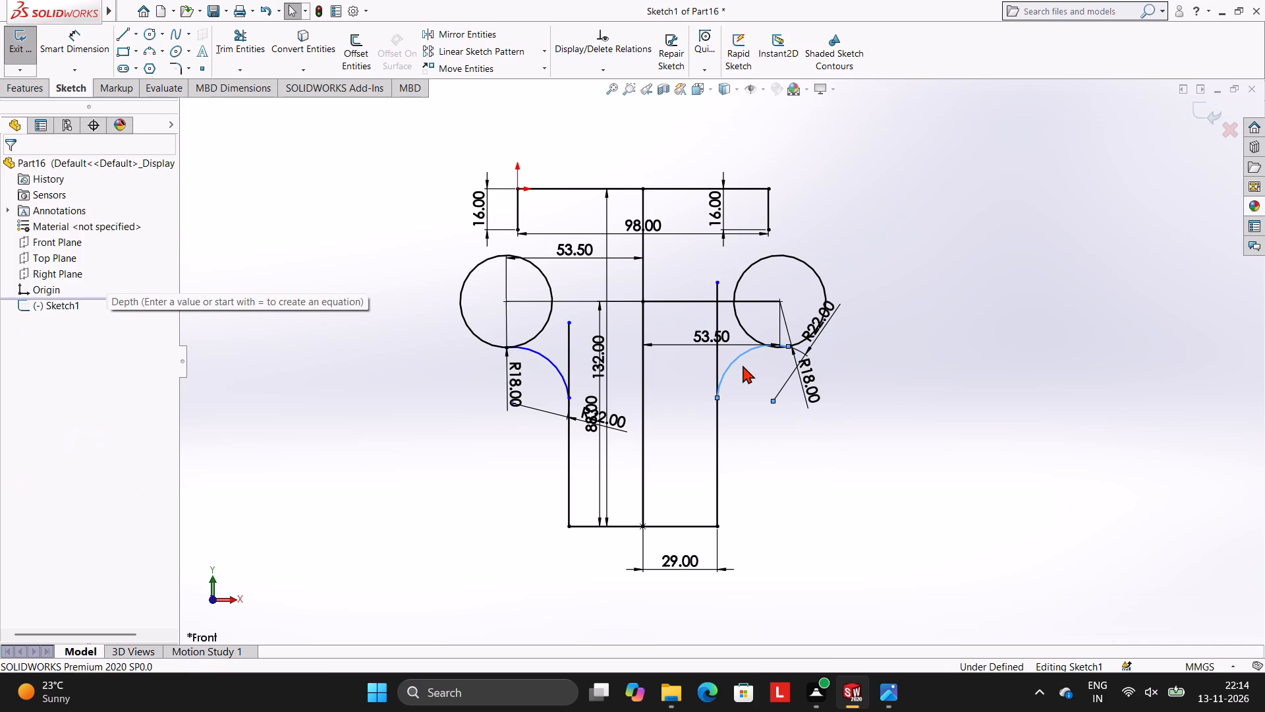
pyautogui.press('Escape')
# Add a tangent relation between the left circle and the left arc.
pyautogui.scroll(2, 778, 344)
pyautogui.scroll(-3, 775, 291)
pyautogui.scroll(-2, 597, 330)
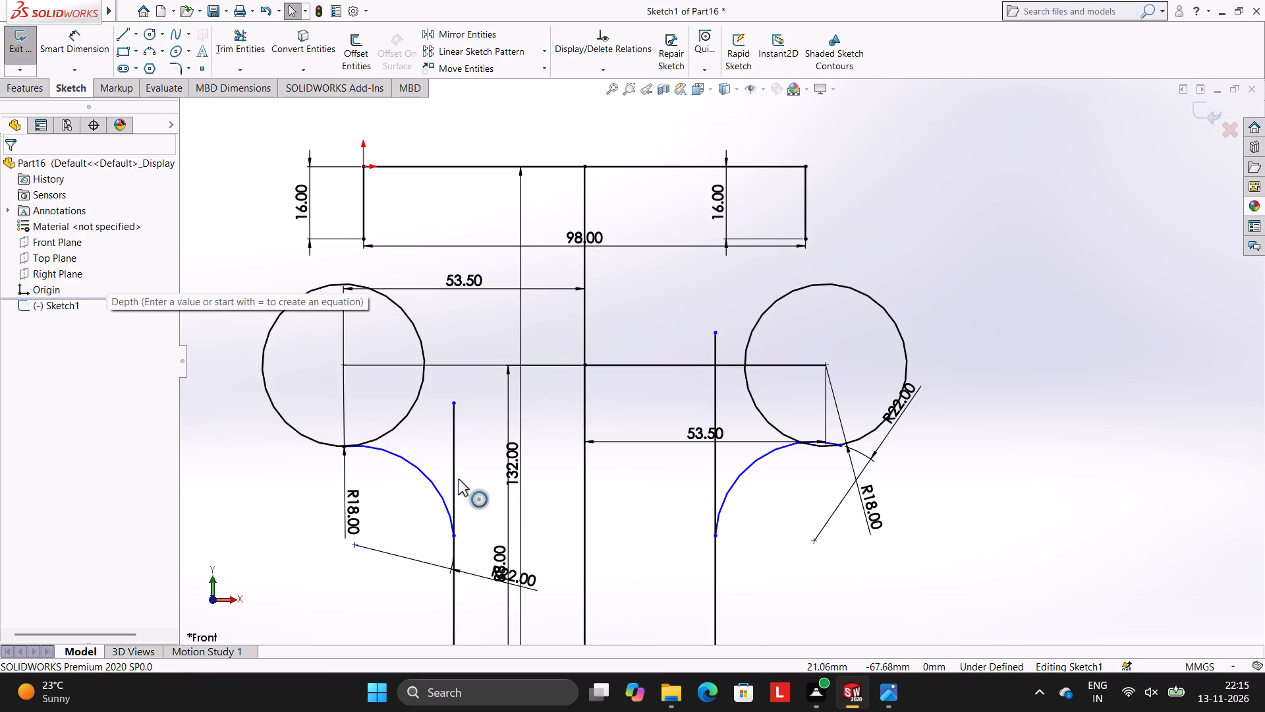
pyautogui.scroll(2, 462, 473)
pyautogui.scroll(-2, 461, 469)
pyautogui.press('Escape')
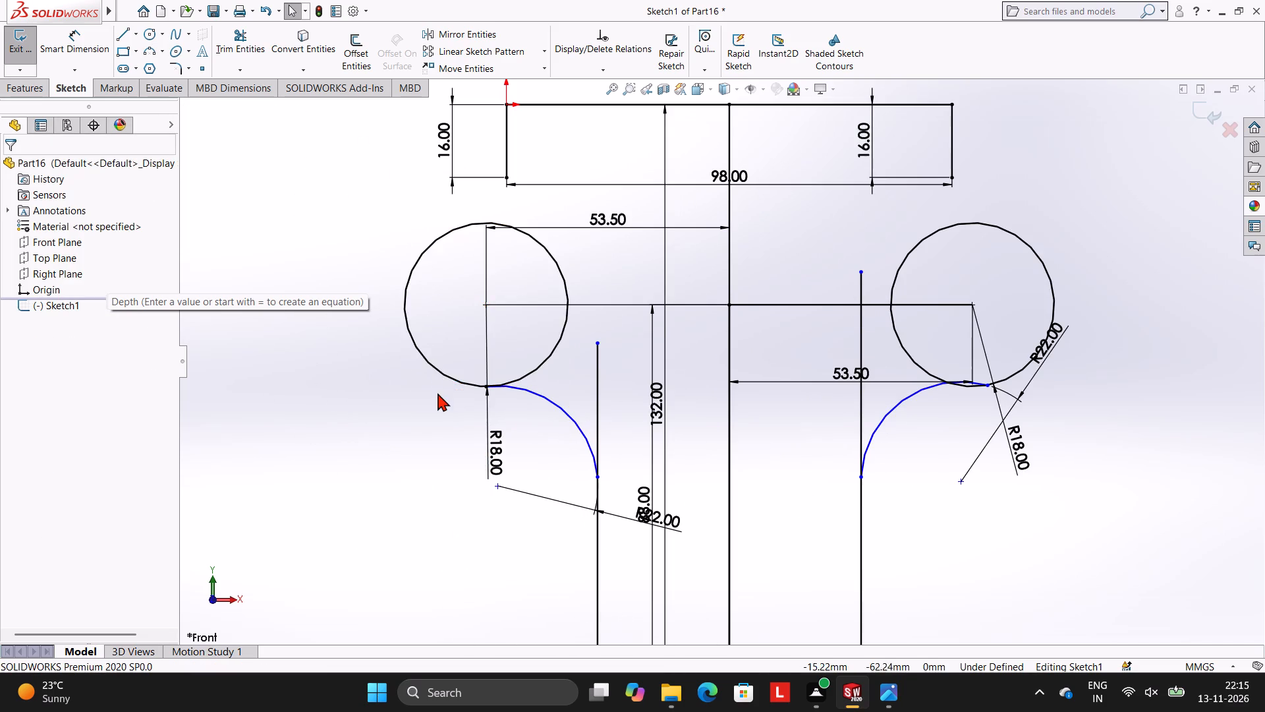
pyautogui.click(439, 371)
pyautogui.keyDown('ctrl'); pyautogui.click(535, 394); pyautogui.keyUp('ctrl')
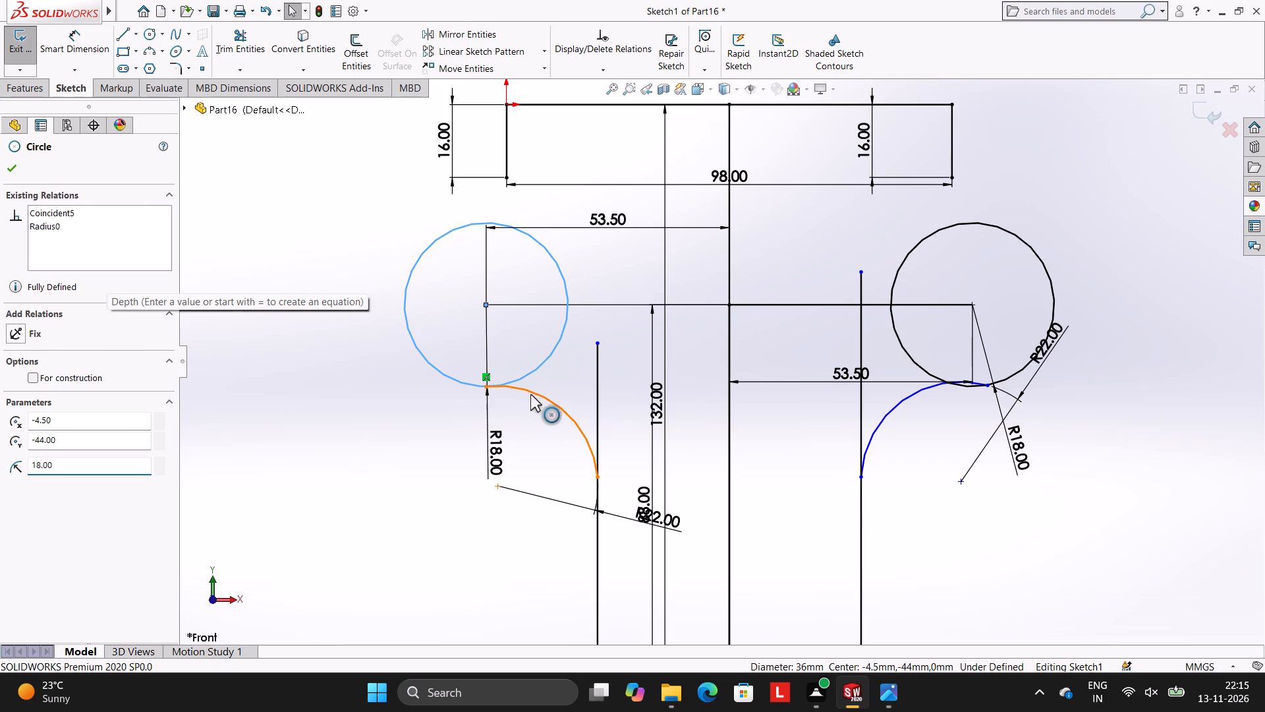
pyautogui.keyDown('ctrl'); pyautogui.click(44, 419); pyautogui.keyUp('ctrl')
pyautogui.press('Escape')
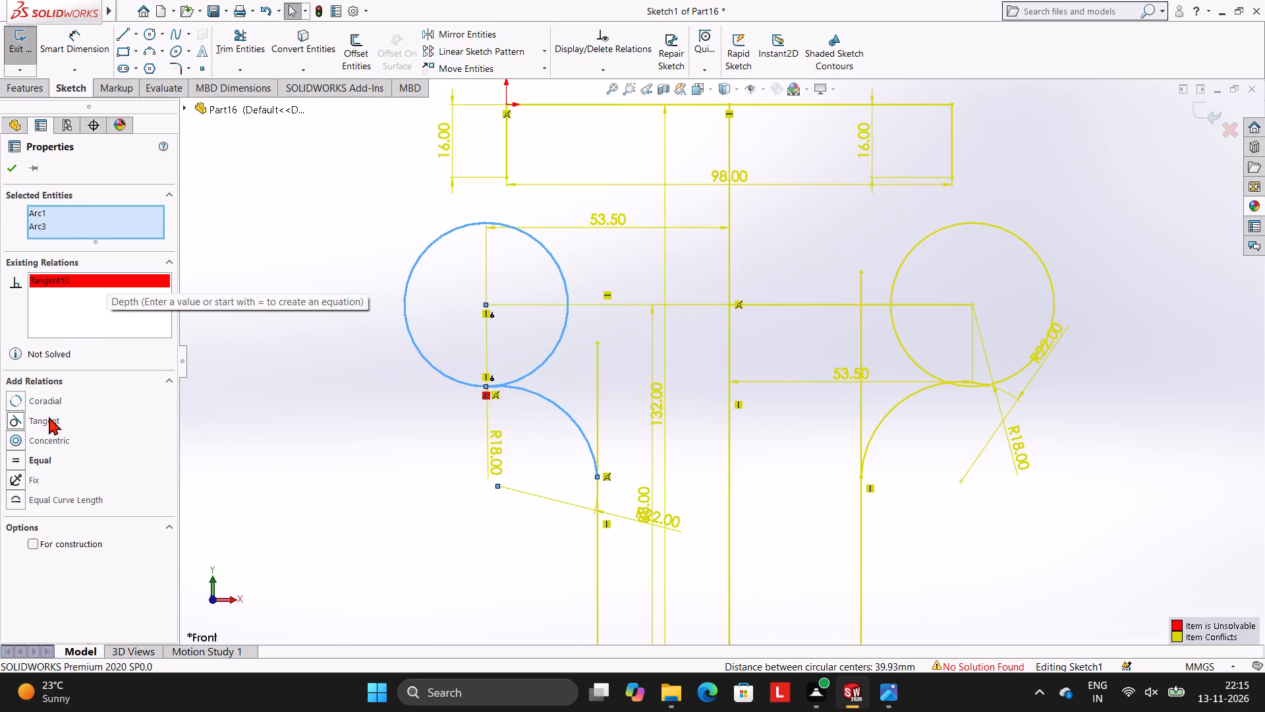
pyautogui.press('Escape')
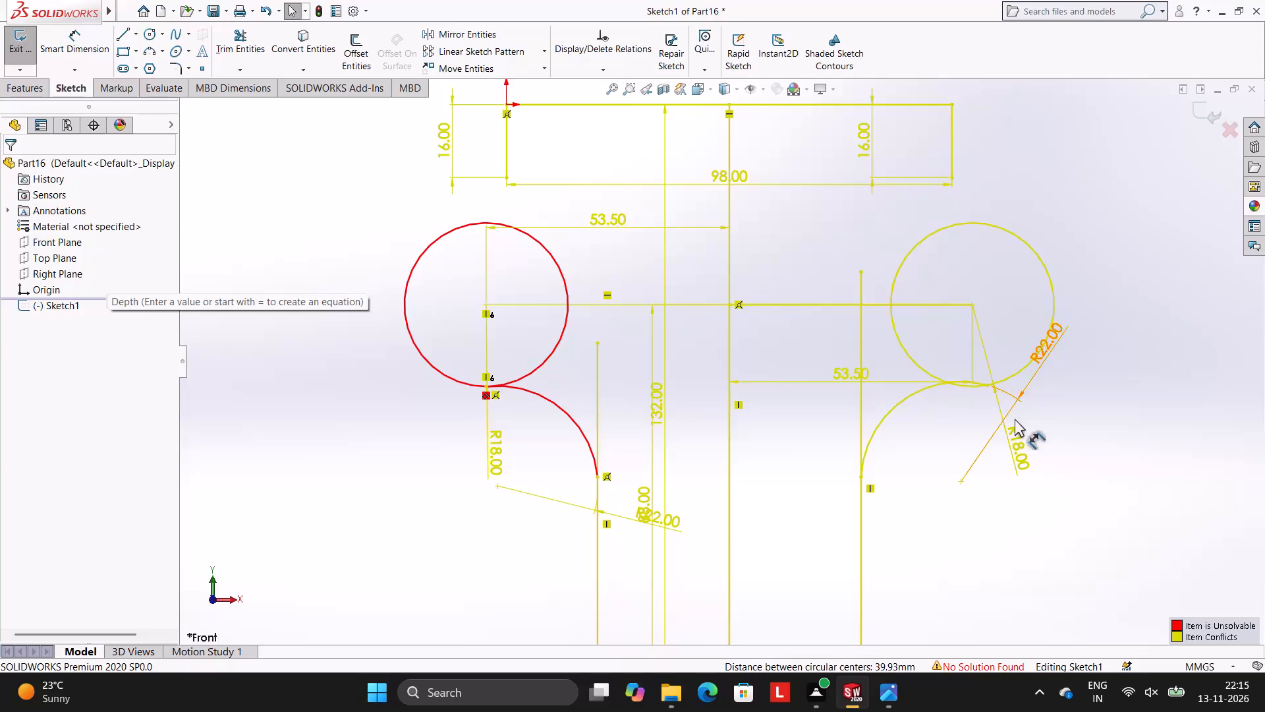
# Delete the right circle's R18 dimension and the left arc's R22 dimension.
pyautogui.rightClick(1017, 440)
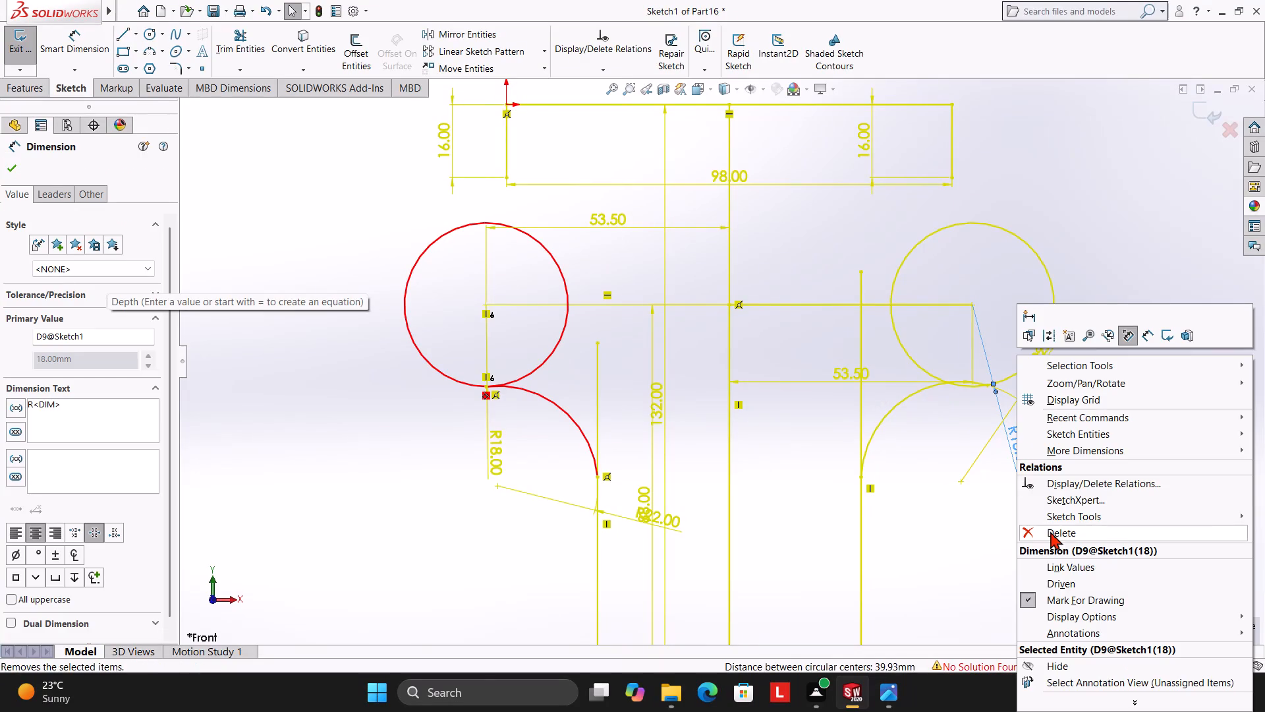
pyautogui.click(1050, 531)
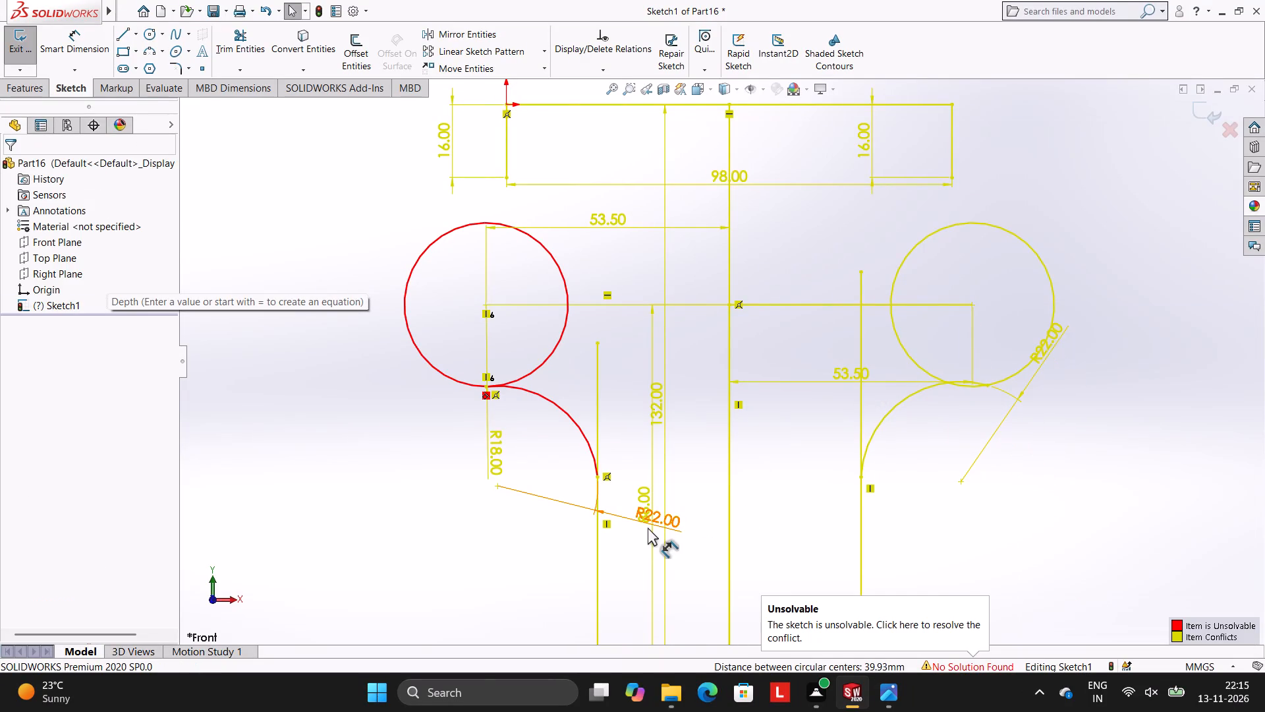
pyautogui.rightClick(648, 524)
pyautogui.click(689, 534)
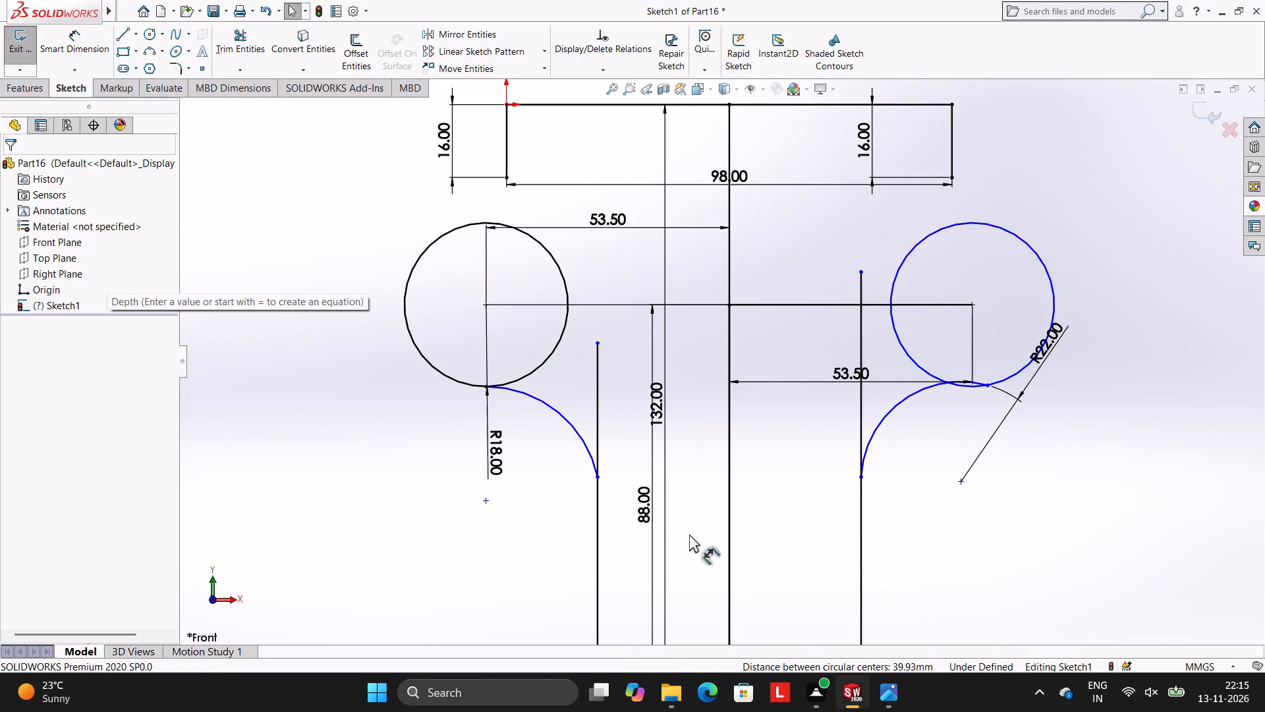
# Reapply the tangent relation between the left circle and the left connecting arc.
pyautogui.press('Escape')
pyautogui.press('Escape')
pyautogui.press('Escape')
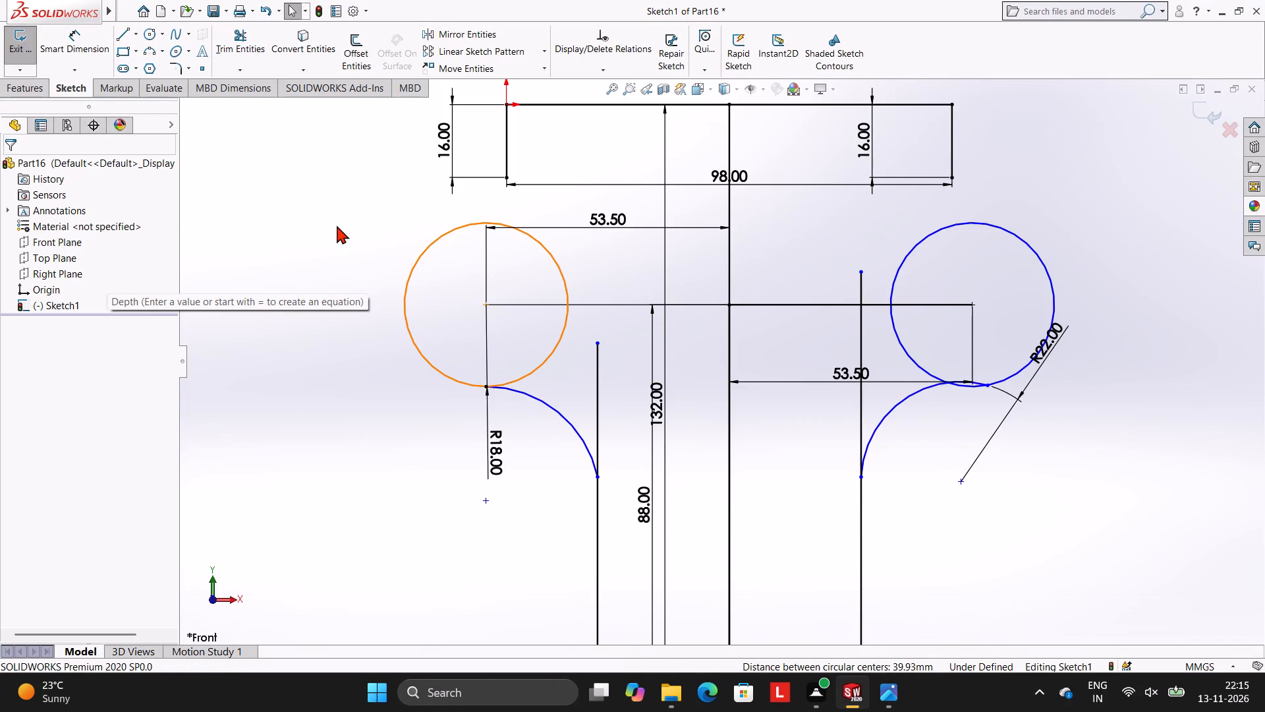
pyautogui.press('Escape')
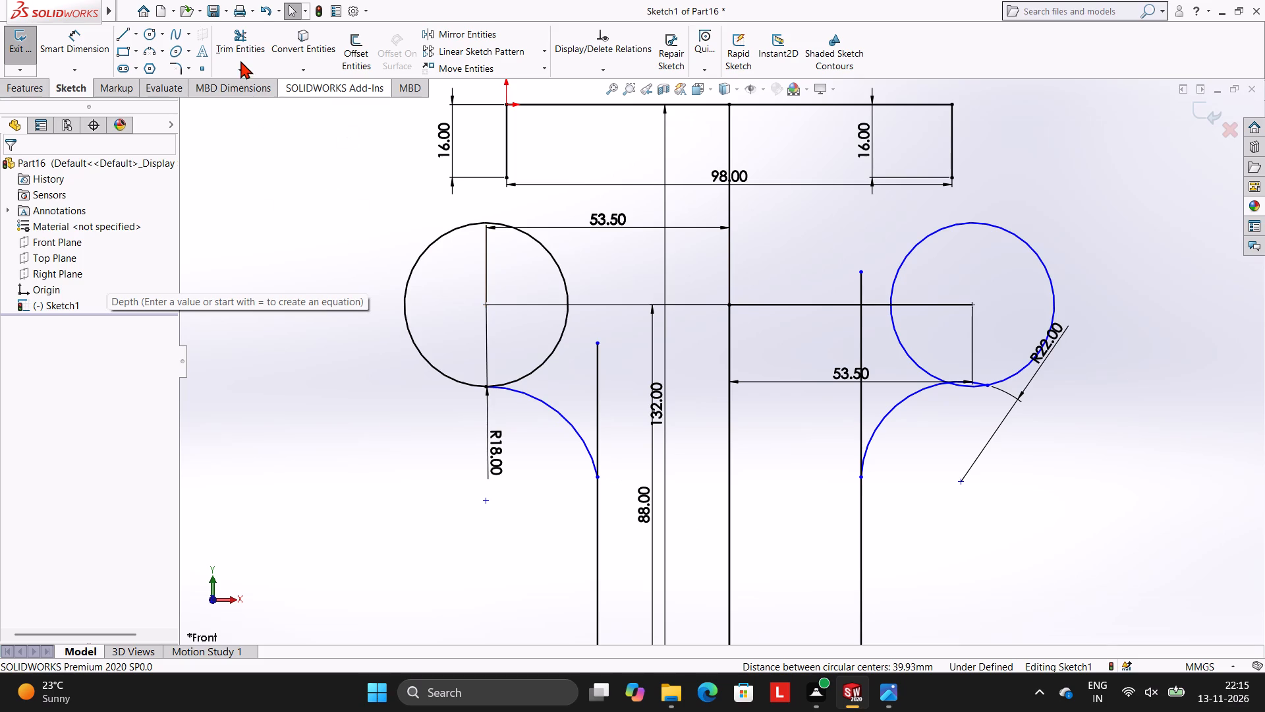
pyautogui.click(455, 383)
pyautogui.keyDown('ctrl'); pyautogui.click(521, 395); pyautogui.keyUp('ctrl')
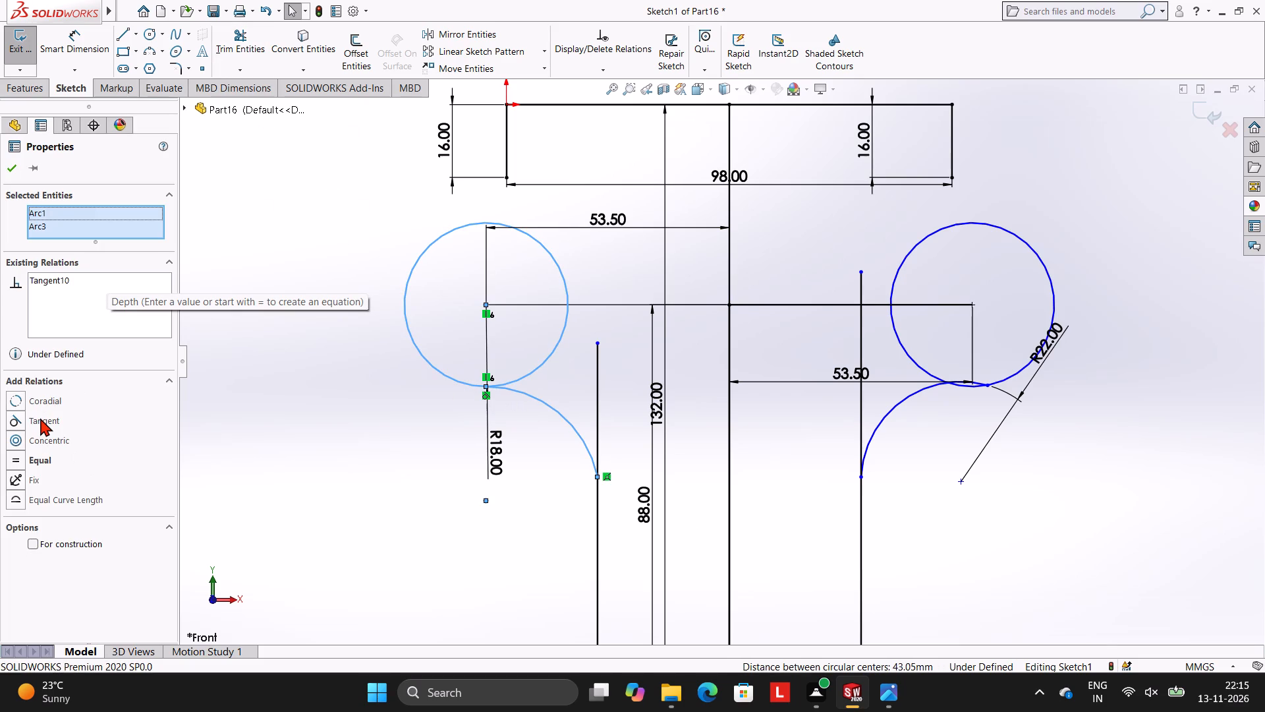
pyautogui.keyDown('ctrl'); pyautogui.click(40, 418); pyautogui.keyUp('ctrl')
pyautogui.press('Escape')
pyautogui.press('Escape')
pyautogui.press('Escape')
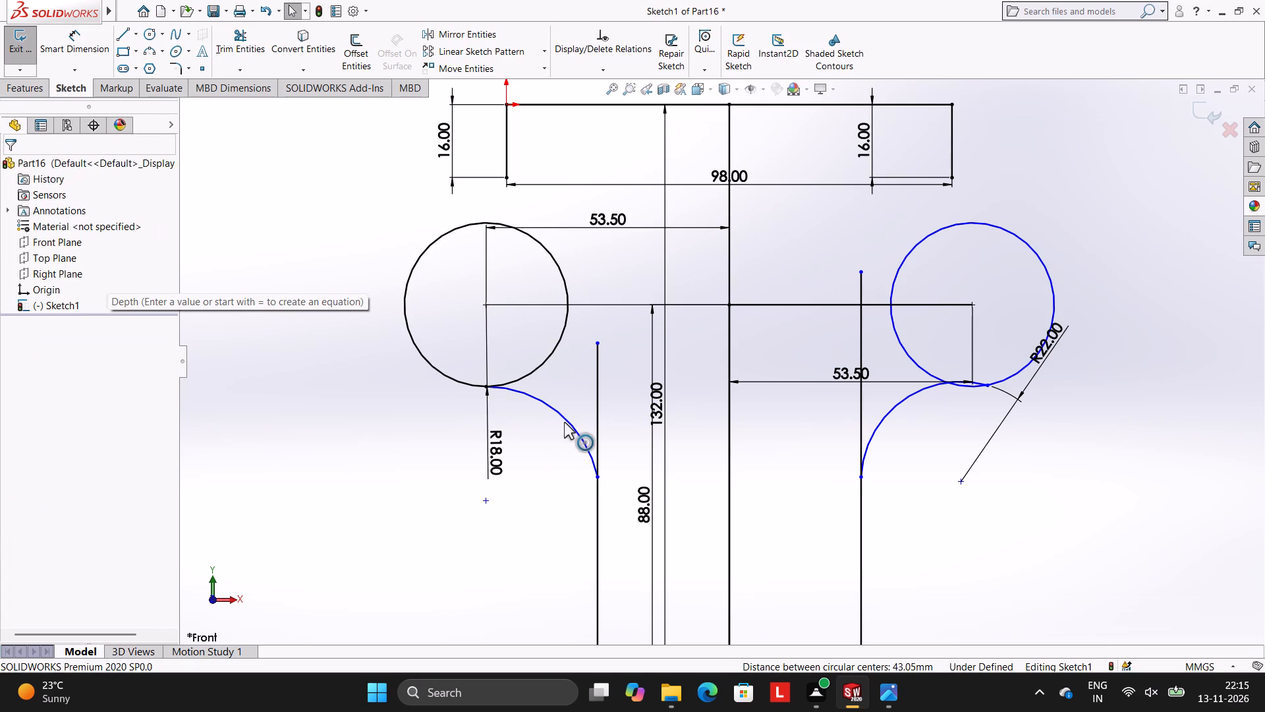
# Add a tangent relation between the left connecting arc and the left long vertical line.
pyautogui.click(564, 422)
pyautogui.keyDown('ctrl'); pyautogui.click(594, 494); pyautogui.keyUp('ctrl')
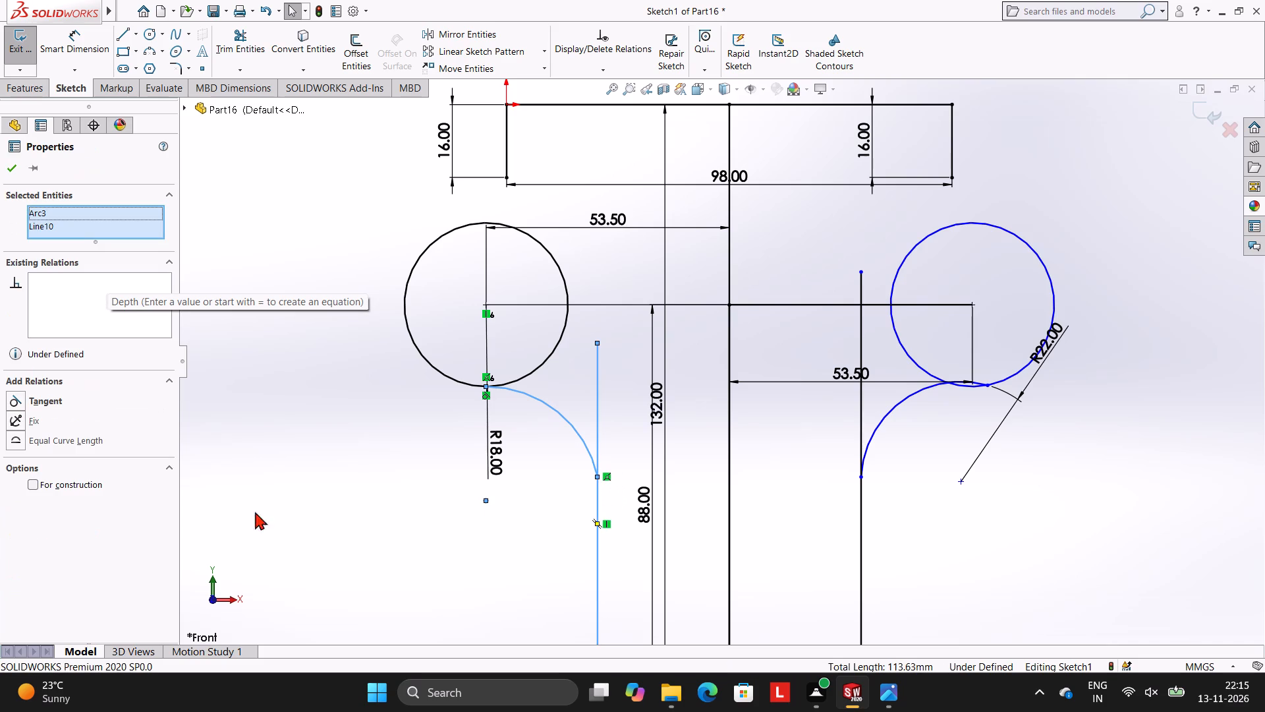
pyautogui.keyDown('ctrl'); pyautogui.click(51, 405); pyautogui.keyUp('ctrl')
pyautogui.press('Escape')
pyautogui.press('Escape')
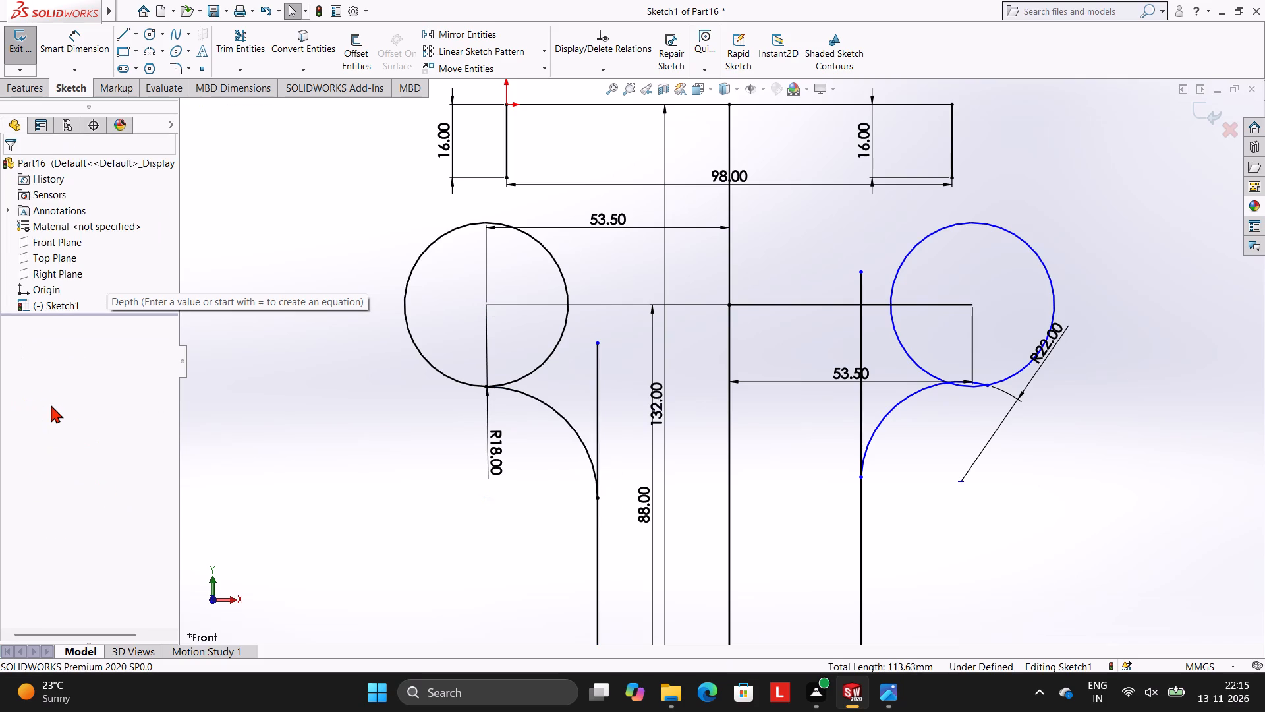
pyautogui.press('Escape')
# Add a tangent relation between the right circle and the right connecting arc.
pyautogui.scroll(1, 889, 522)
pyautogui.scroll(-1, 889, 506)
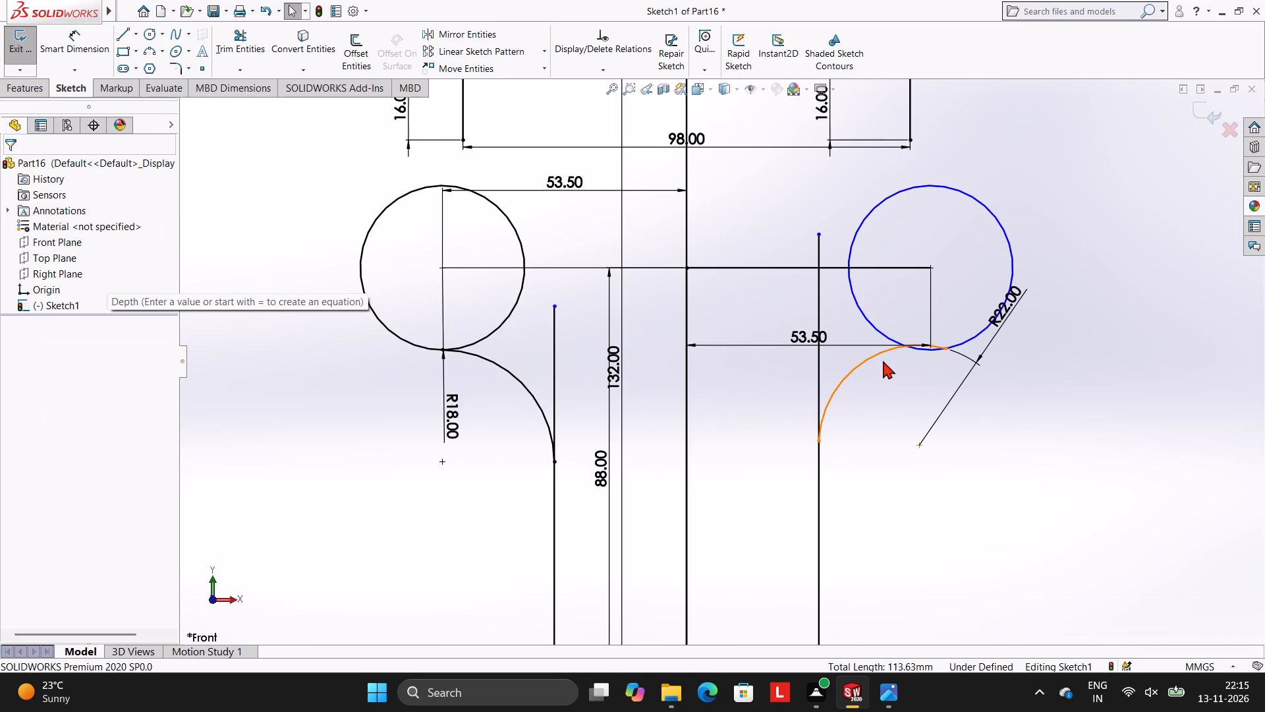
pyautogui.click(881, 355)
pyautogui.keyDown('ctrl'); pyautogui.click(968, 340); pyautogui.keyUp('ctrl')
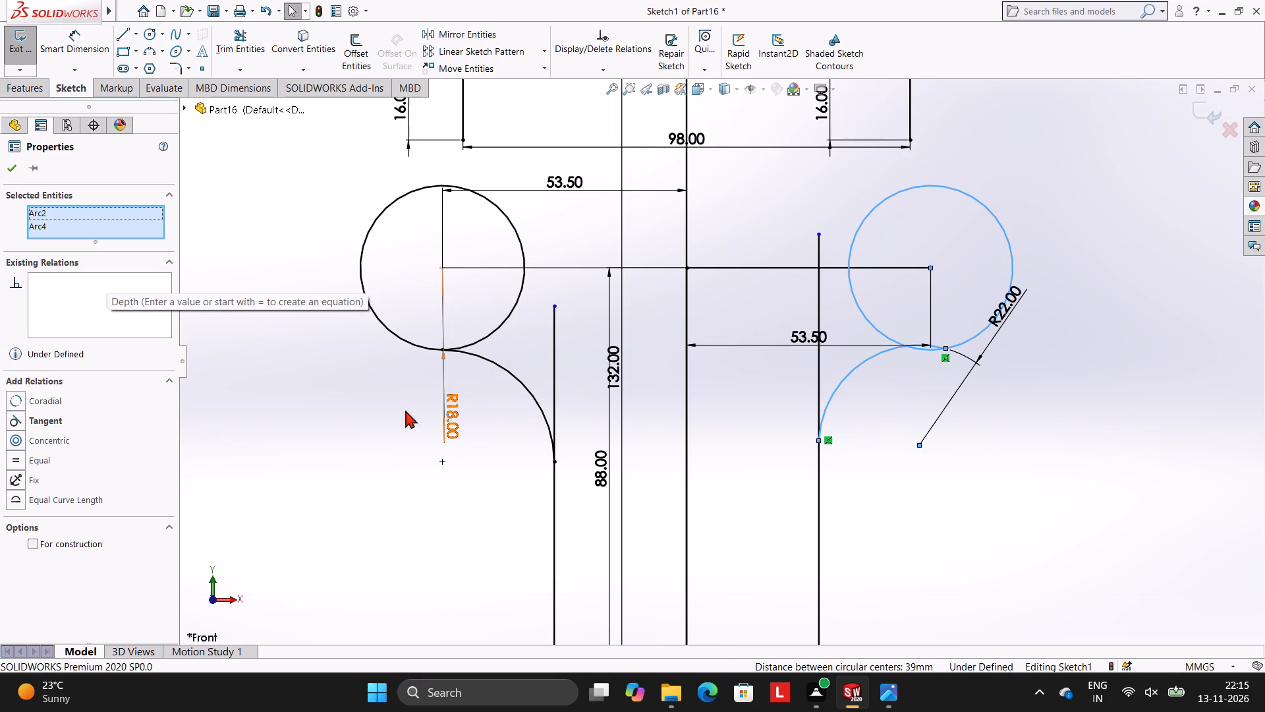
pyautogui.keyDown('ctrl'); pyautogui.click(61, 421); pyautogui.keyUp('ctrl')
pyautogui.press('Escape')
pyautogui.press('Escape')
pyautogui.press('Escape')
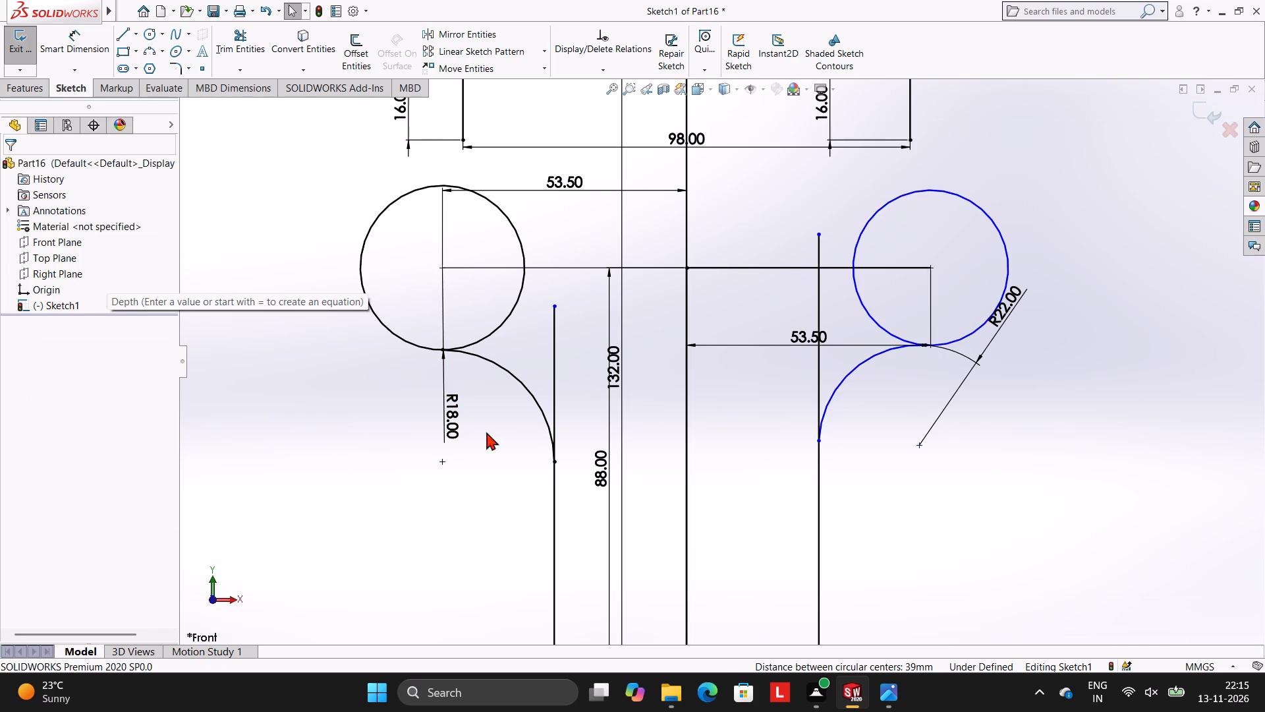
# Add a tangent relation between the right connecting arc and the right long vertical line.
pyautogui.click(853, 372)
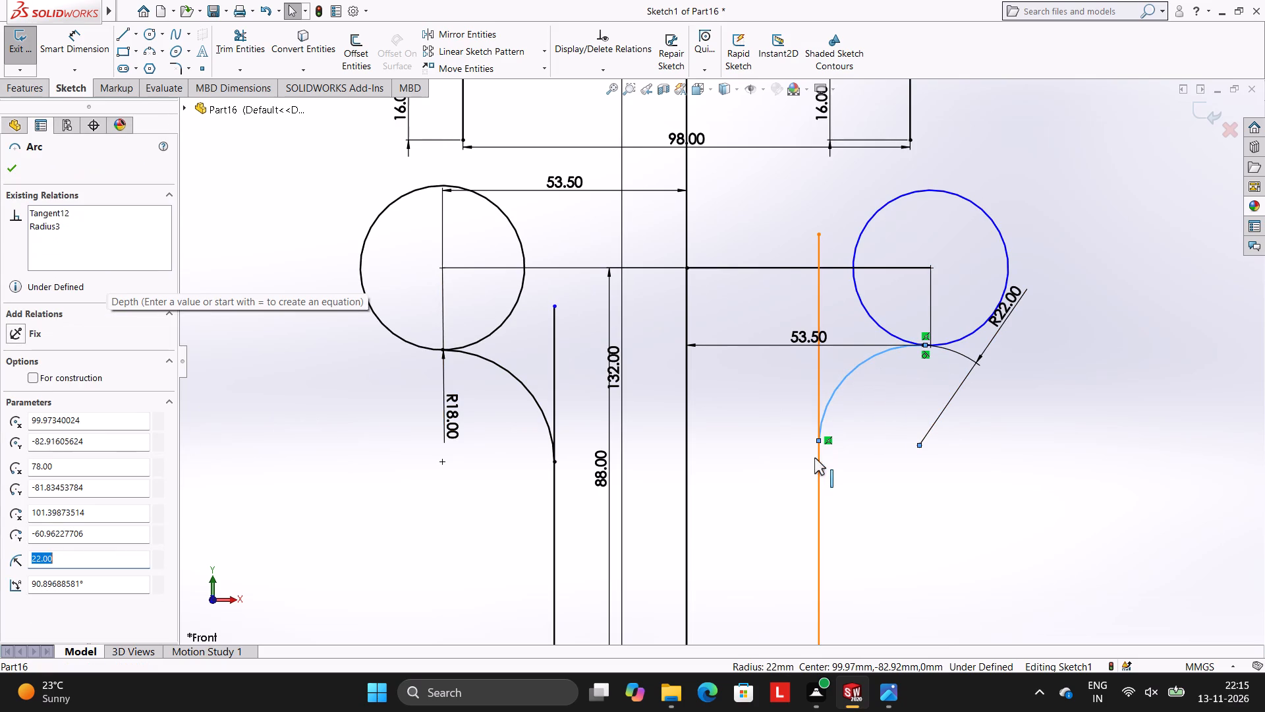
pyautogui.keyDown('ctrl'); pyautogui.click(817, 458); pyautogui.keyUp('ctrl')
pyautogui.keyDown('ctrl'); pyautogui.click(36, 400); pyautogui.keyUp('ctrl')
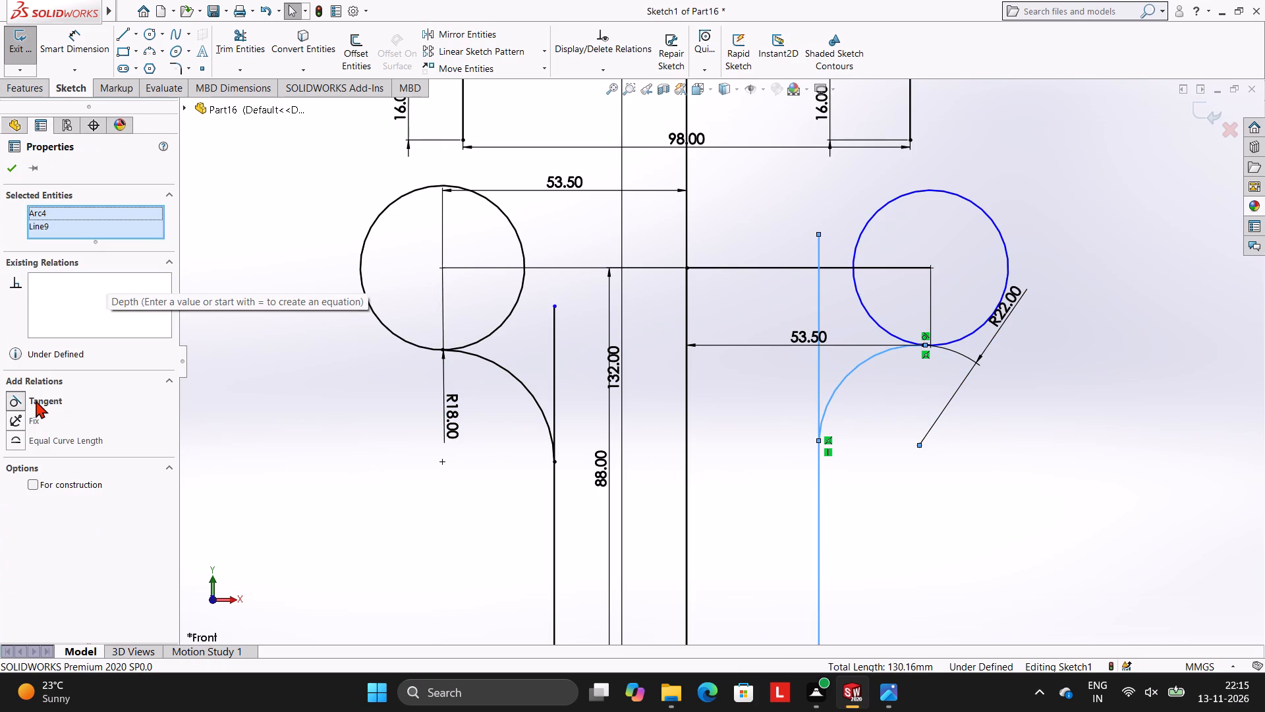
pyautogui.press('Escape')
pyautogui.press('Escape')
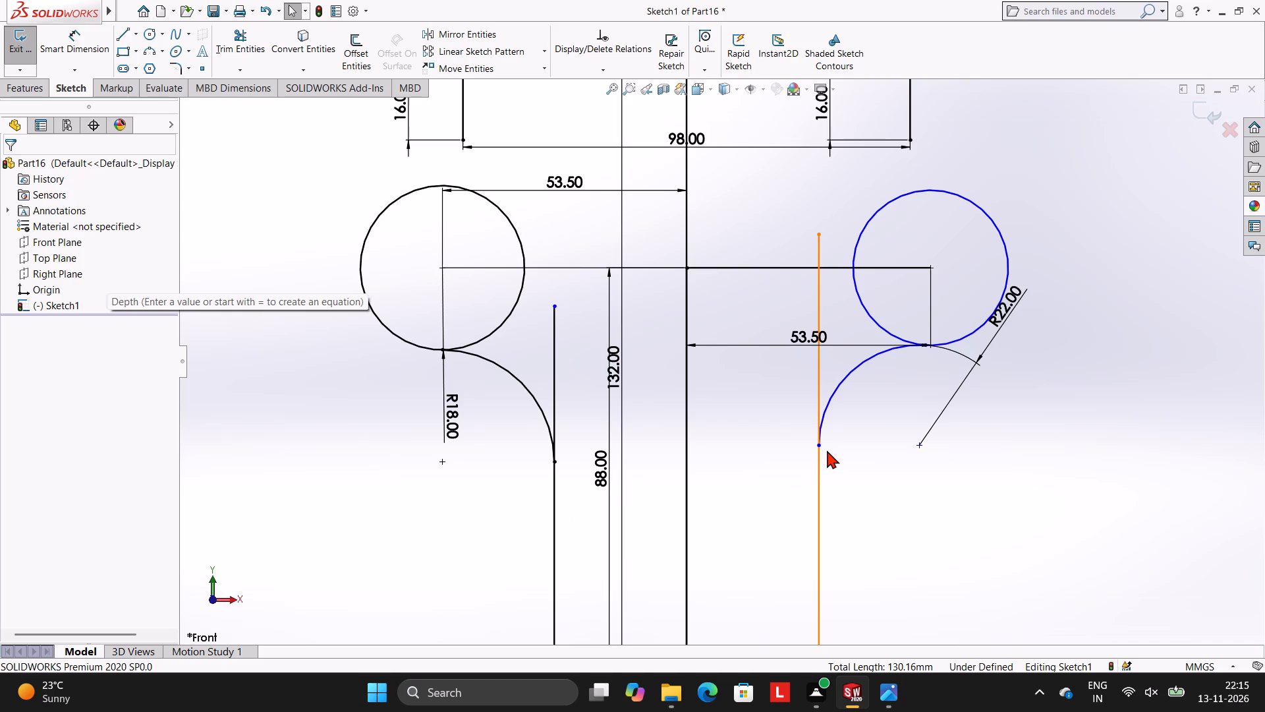
# Delete the right connecting arc together with its associated radius dimension.
pyautogui.click(839, 382)
pyautogui.press('Delete')
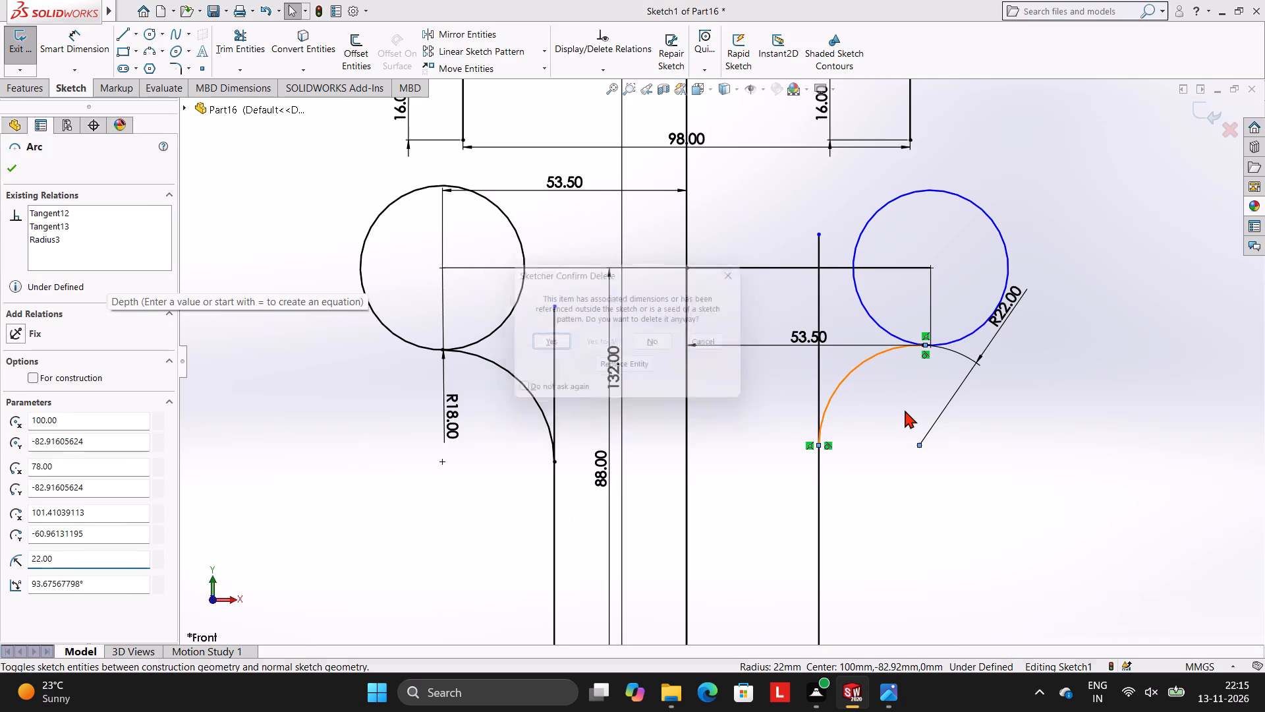
pyautogui.click(553, 345)
pyautogui.press('Escape')
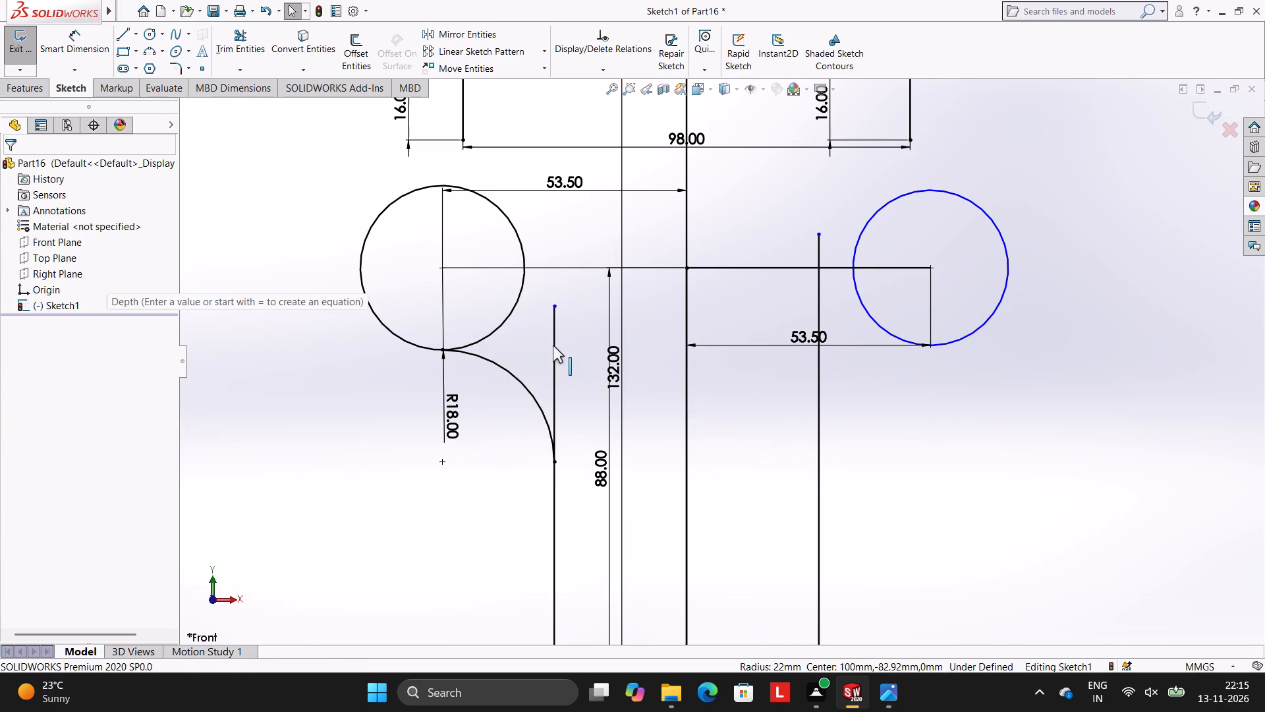
pyautogui.press('Escape')
# Draw a three-point arc of radius 22 mm from the right long vertical line to the bottom of the right circle.
pyautogui.click(120, 37)
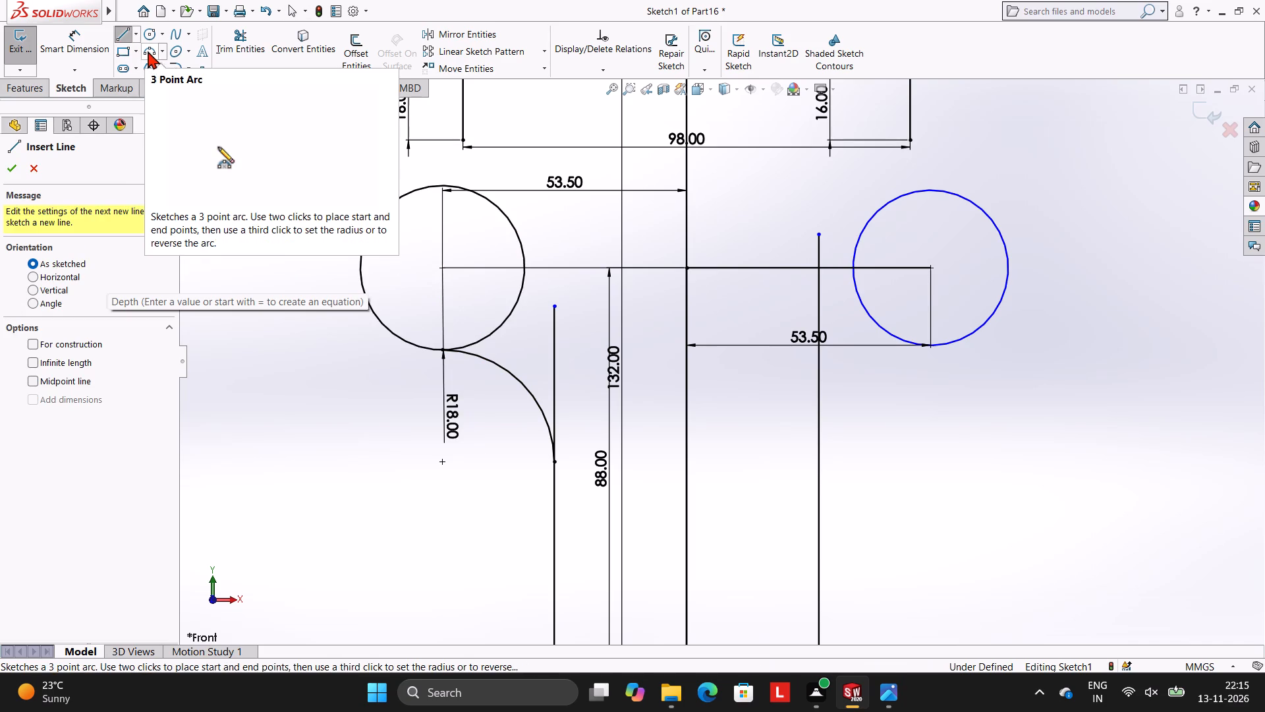
pyautogui.click(146, 51)
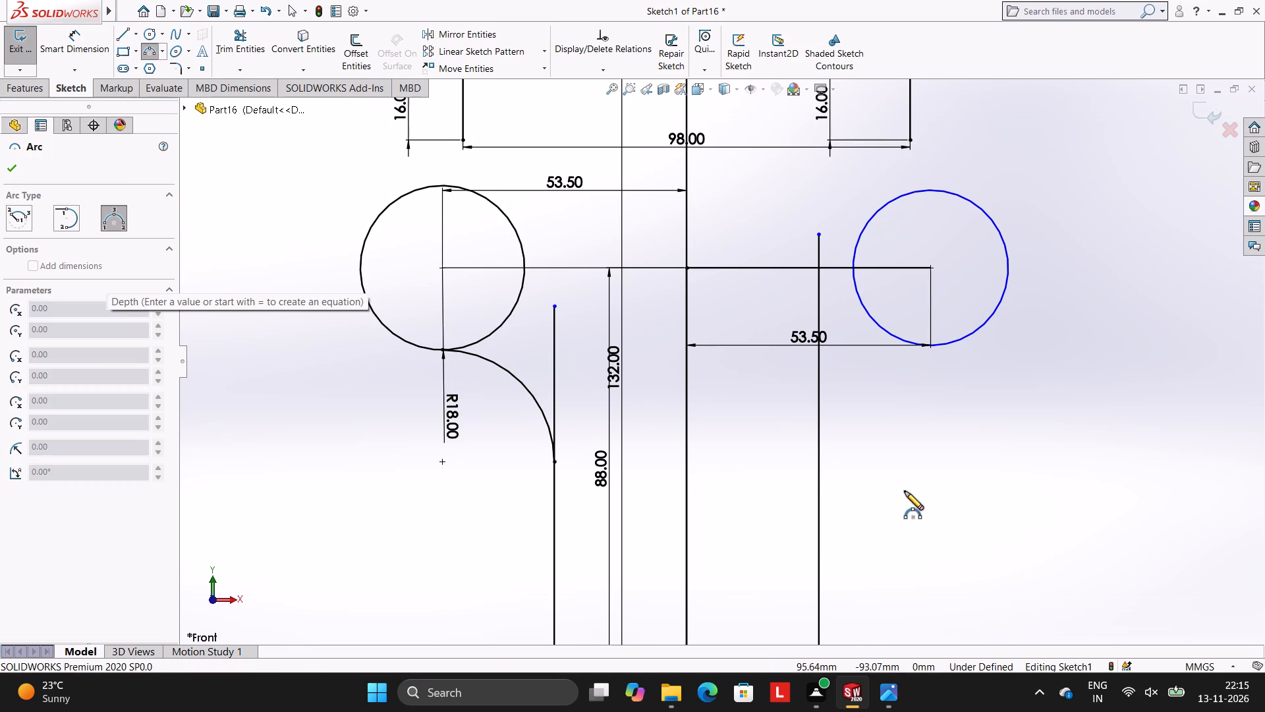
pyautogui.click(820, 460)
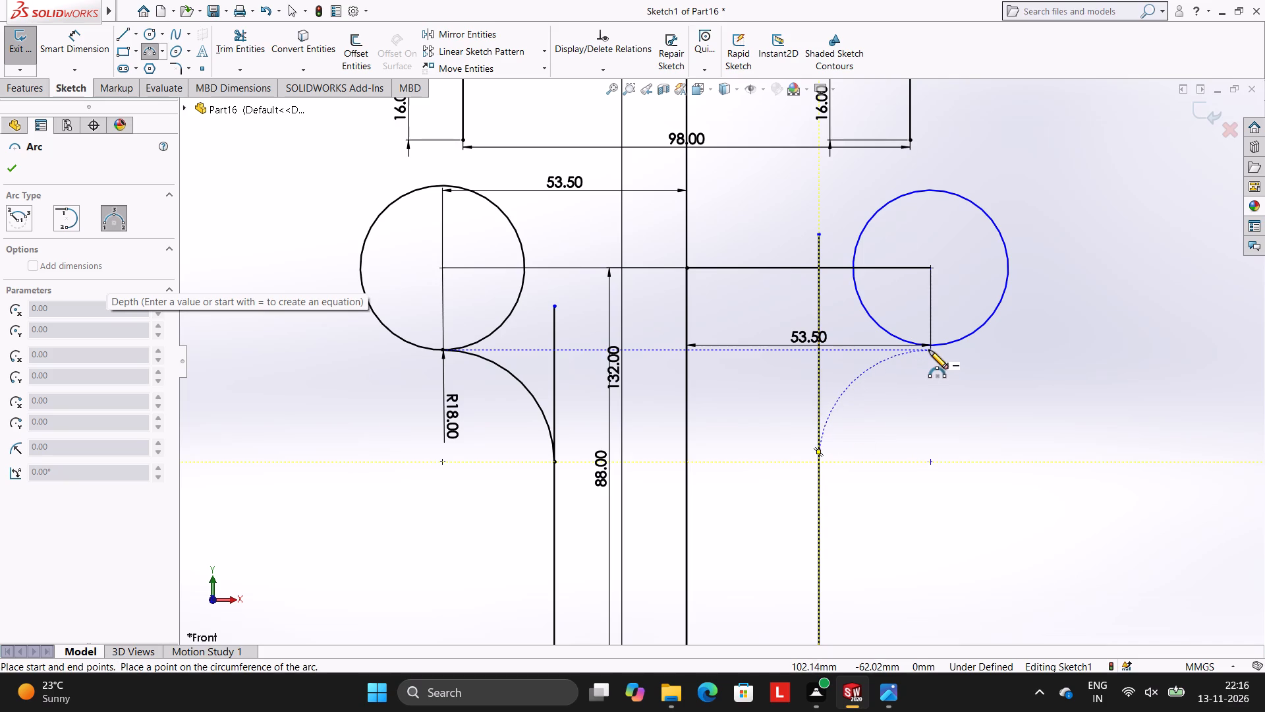
pyautogui.click(932, 347)
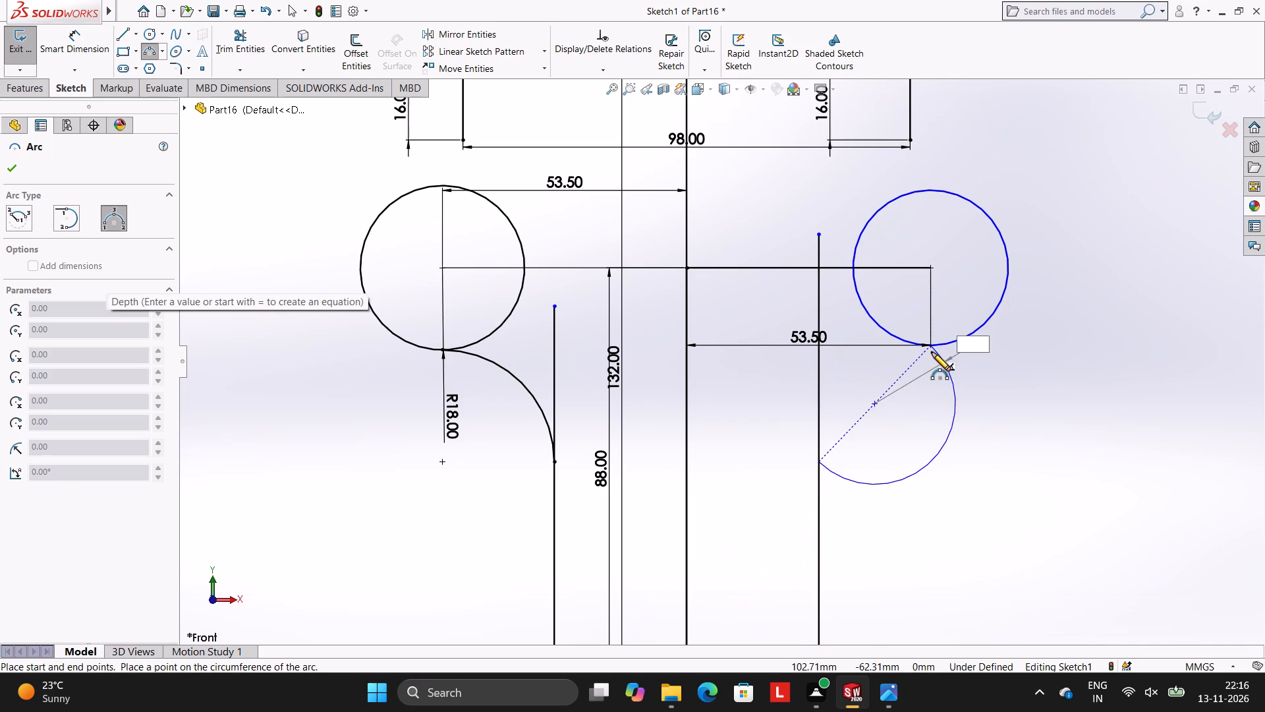
pyautogui.write('22')
pyautogui.press('Return')
pyautogui.press('Escape')
pyautogui.press('Escape')
pyautogui.press('Escape')
pyautogui.press('Escape')
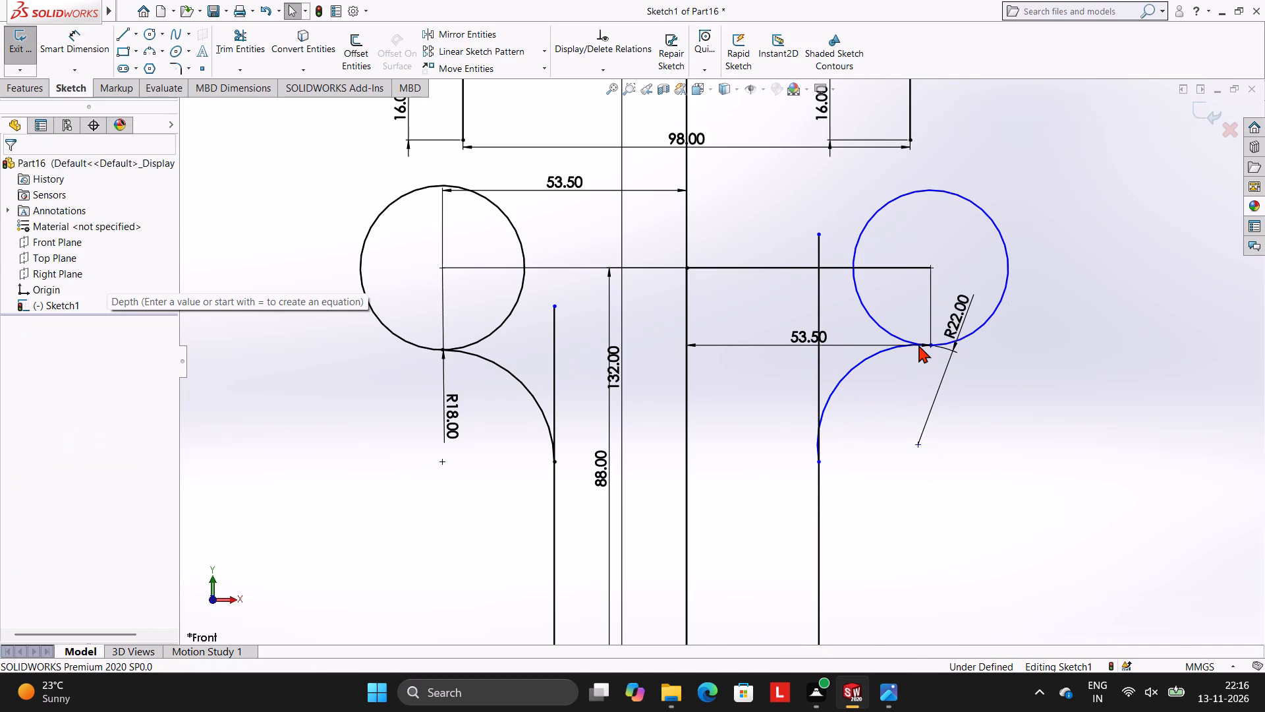
# Make the new right connecting arc tangent to the right long vertical line.
pyautogui.click(845, 381)
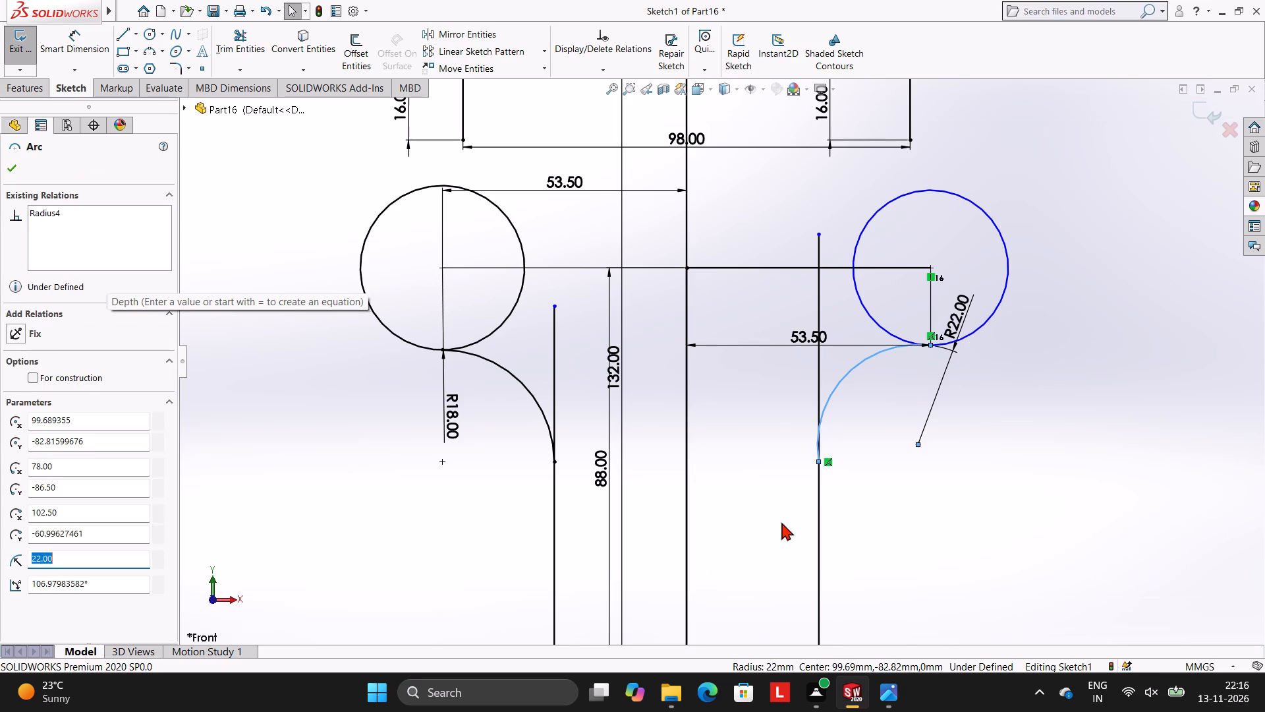
pyautogui.keyDown('ctrl'); pyautogui.click(816, 489); pyautogui.keyUp('ctrl')
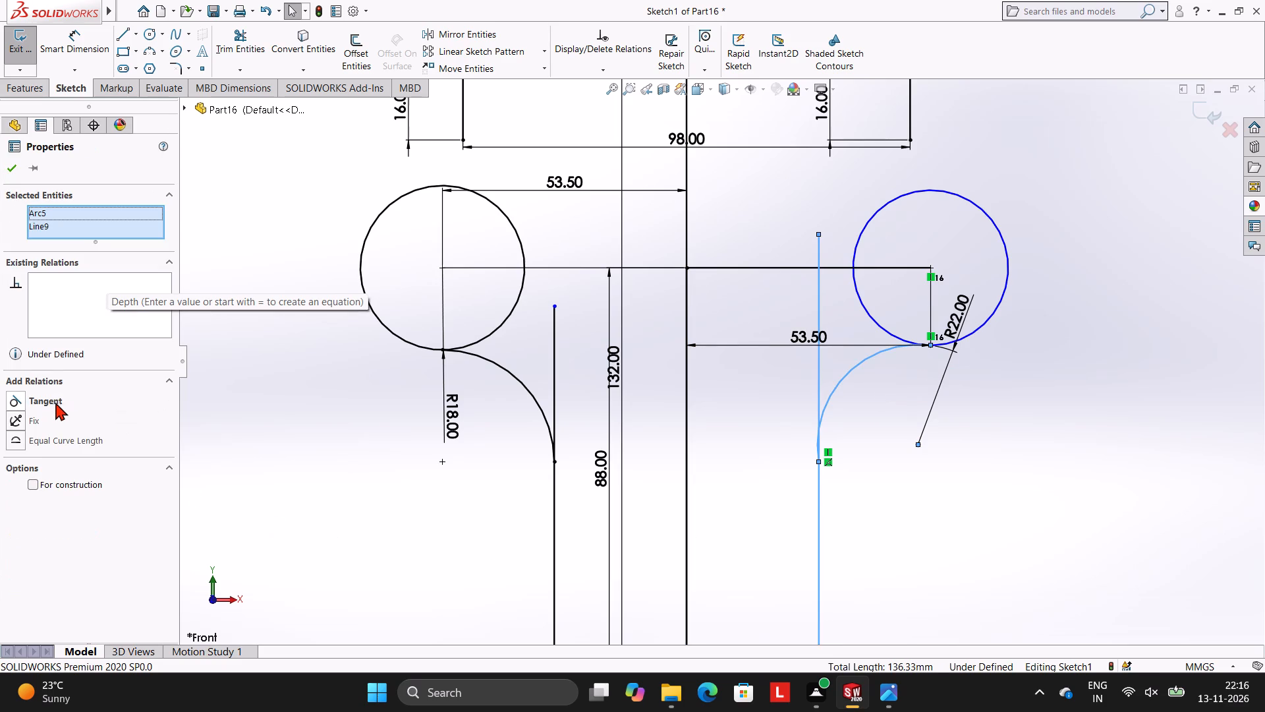
pyautogui.keyDown('ctrl'); pyautogui.click(55, 403); pyautogui.keyUp('ctrl')
pyautogui.press('Escape')
pyautogui.press('Escape')
pyautogui.press('Escape')
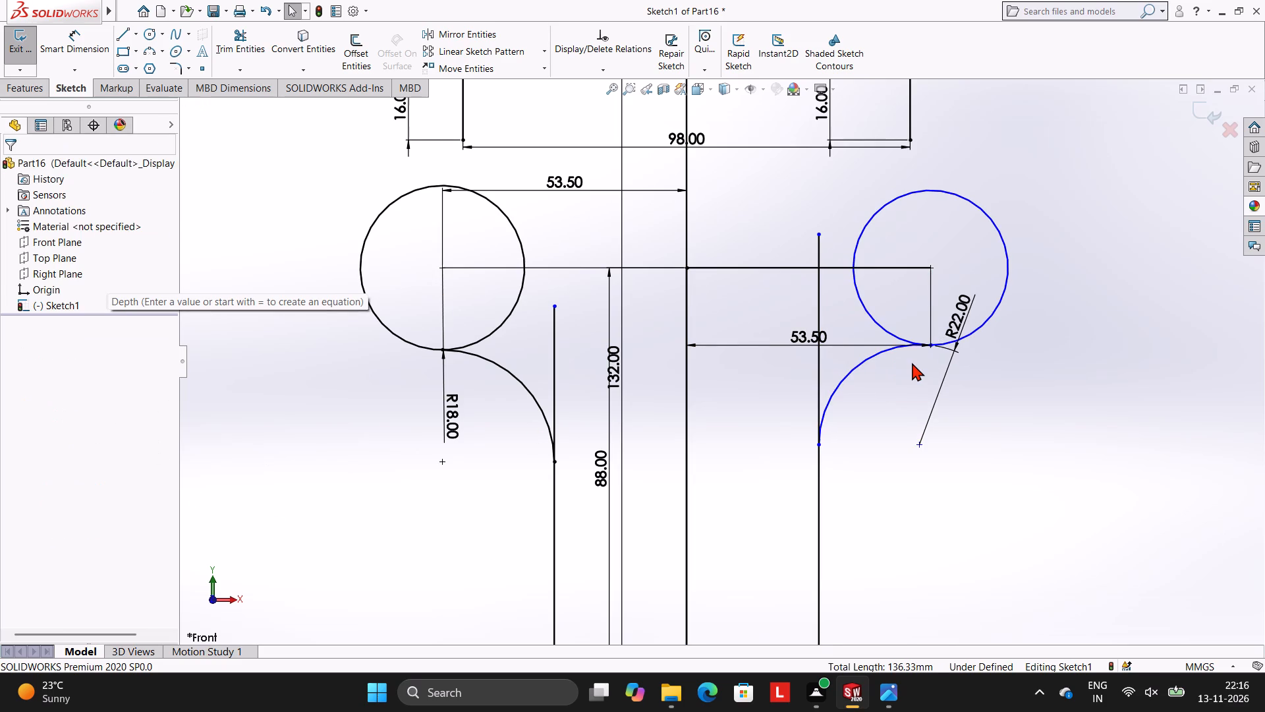
# Add a tangent relation between the right connecting arc and the right circle.
pyautogui.click(876, 355)
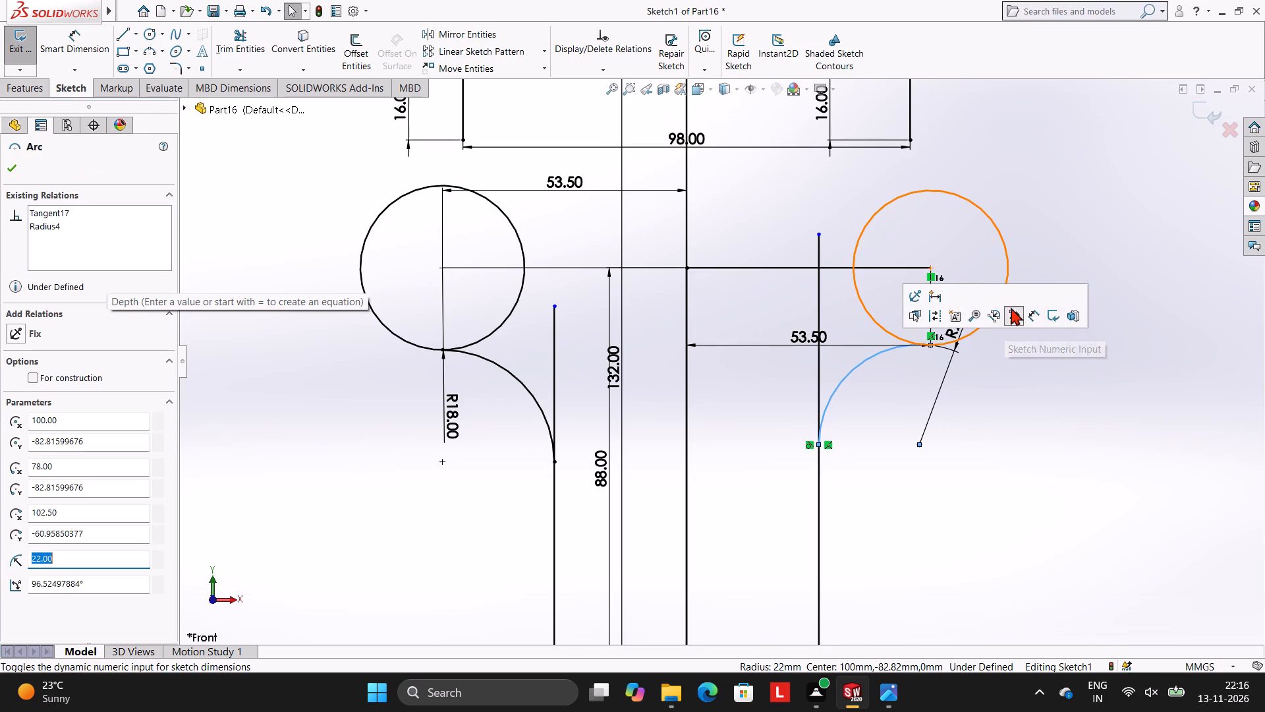
pyautogui.keyDown('ctrl'); pyautogui.click(1007, 264); pyautogui.keyUp('ctrl')
pyautogui.keyDown('ctrl'); pyautogui.click(31, 417); pyautogui.keyUp('ctrl')
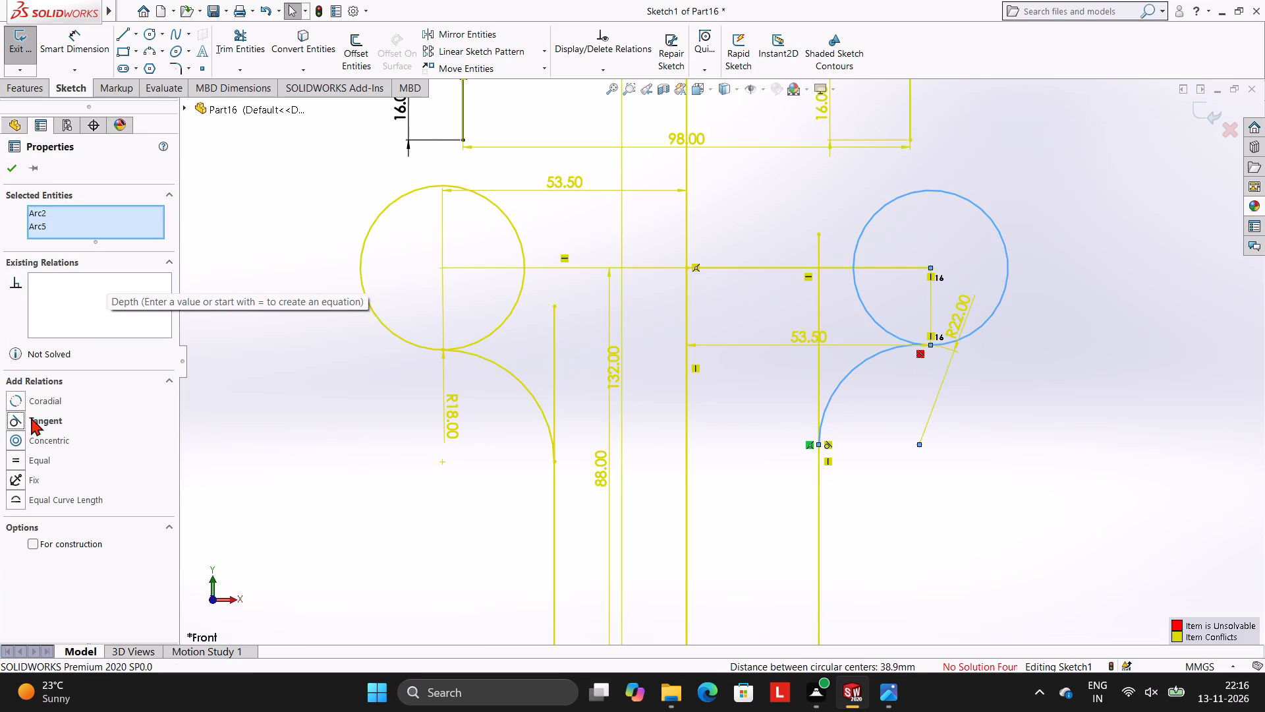
pyautogui.press('Escape')
pyautogui.press('Escape')
pyautogui.press('Escape')
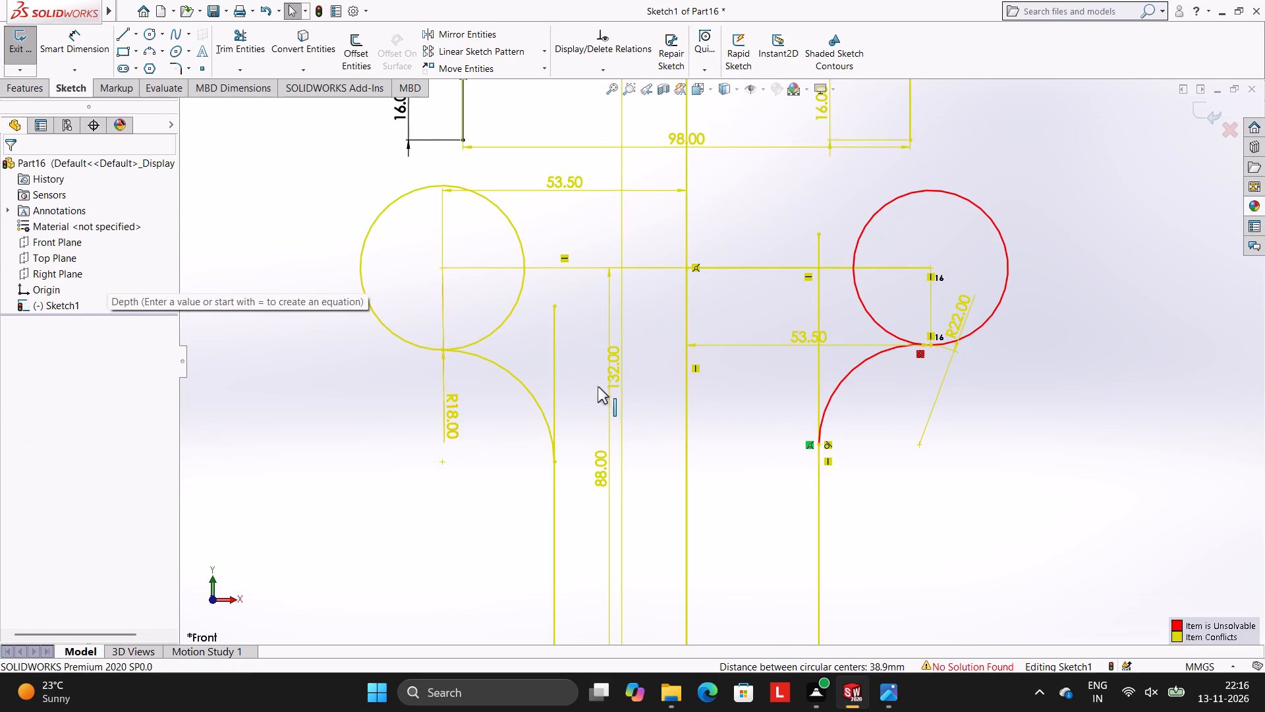
# Delete the right connecting arc's R22 dimension.
pyautogui.rightClick(963, 309)
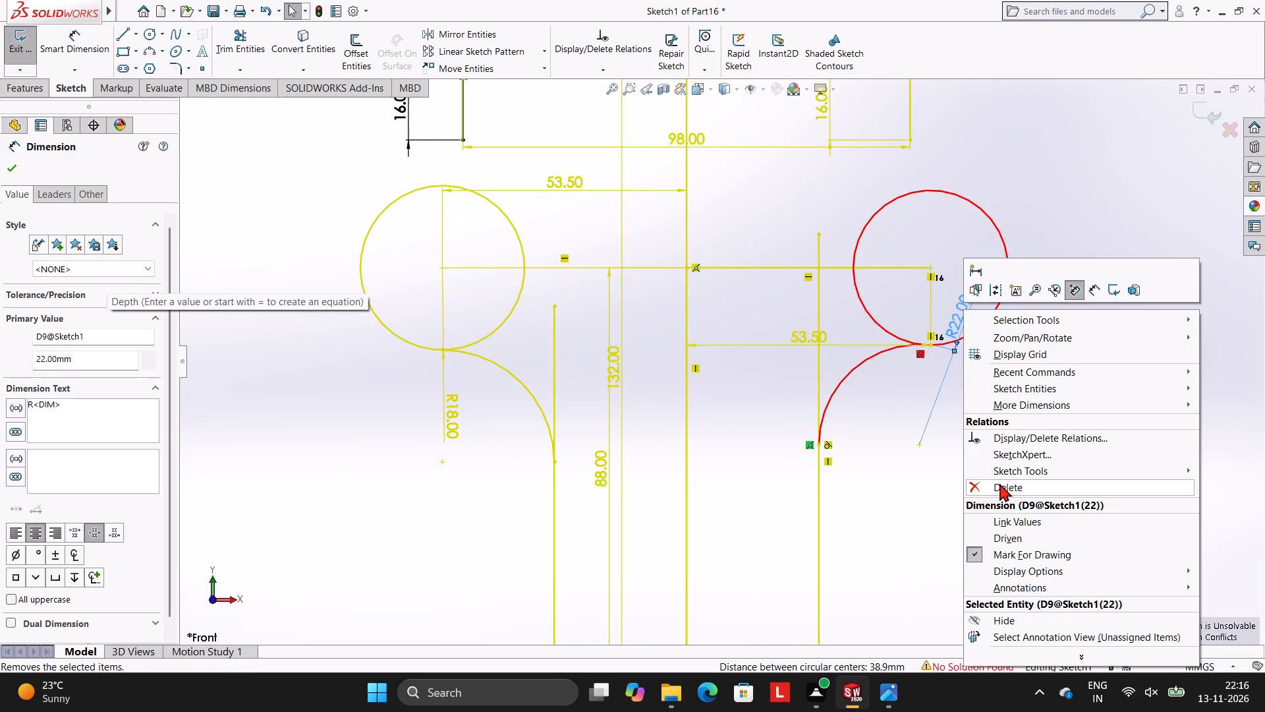
pyautogui.click(999, 483)
pyautogui.press('Escape')
pyautogui.press('Escape')
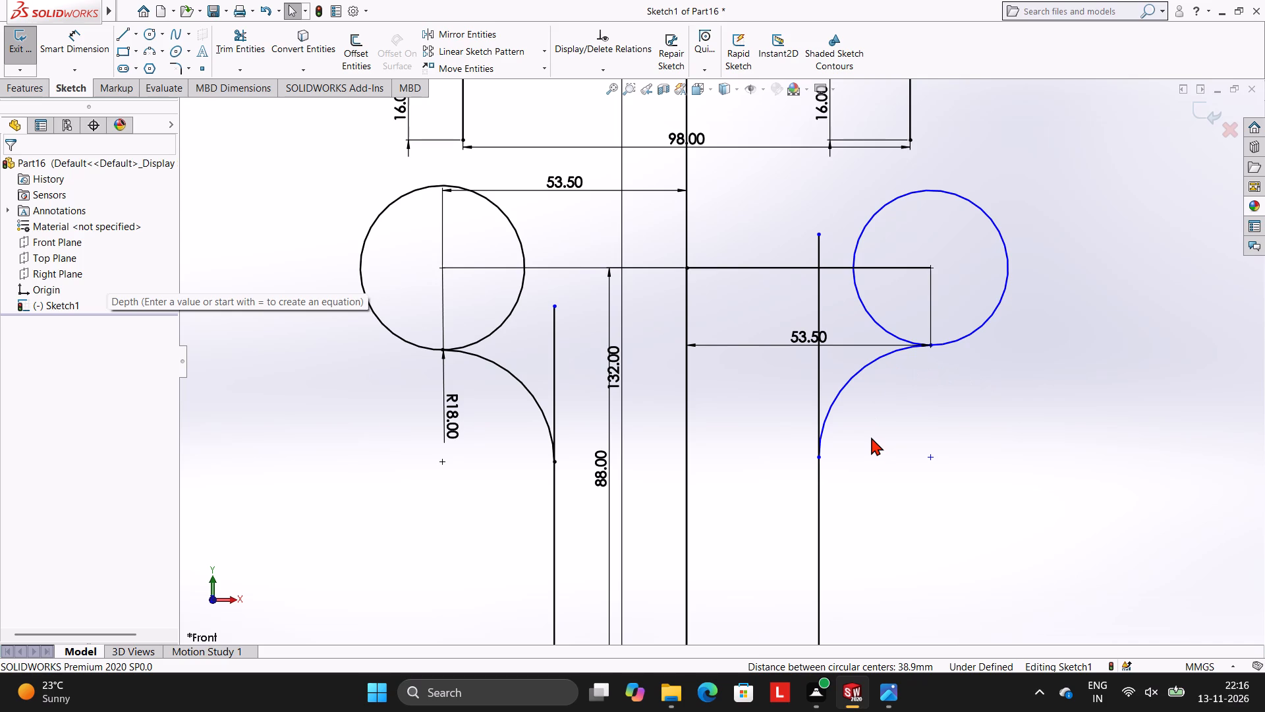
# Trim the portions of both long vertical lines that extend above the connecting arcs.
pyautogui.click(256, 43)
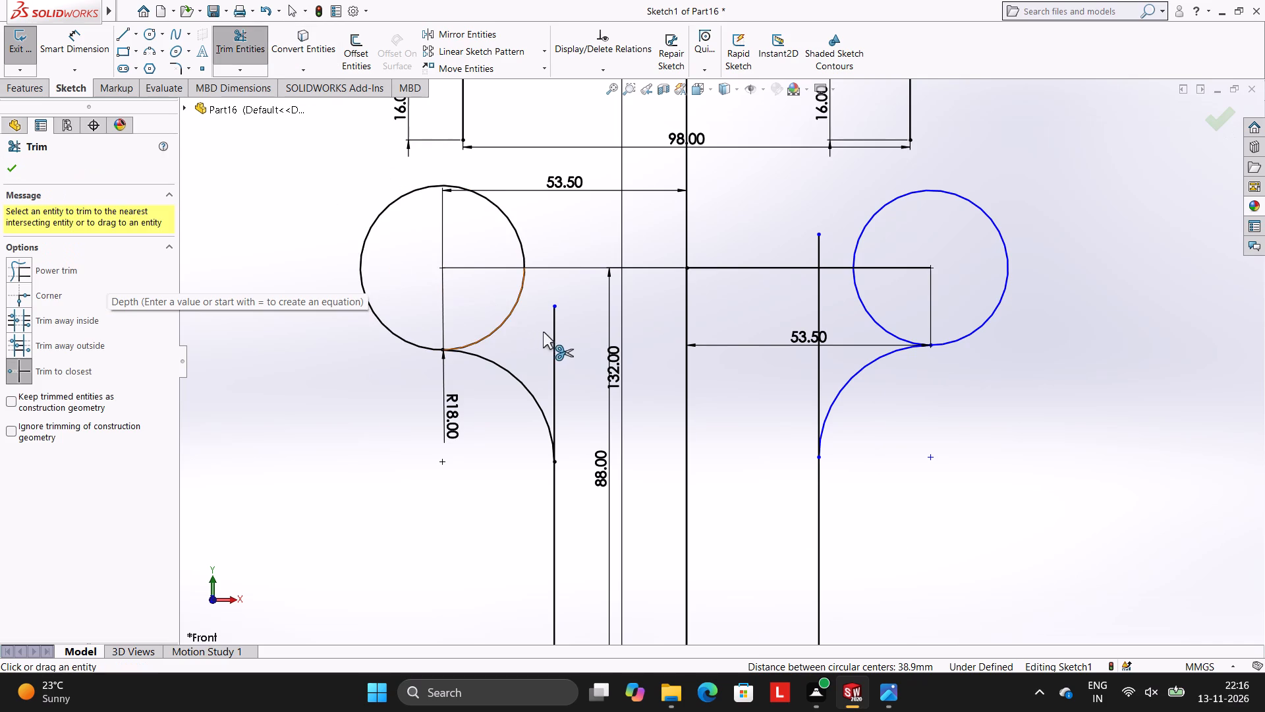
pyautogui.click(551, 338)
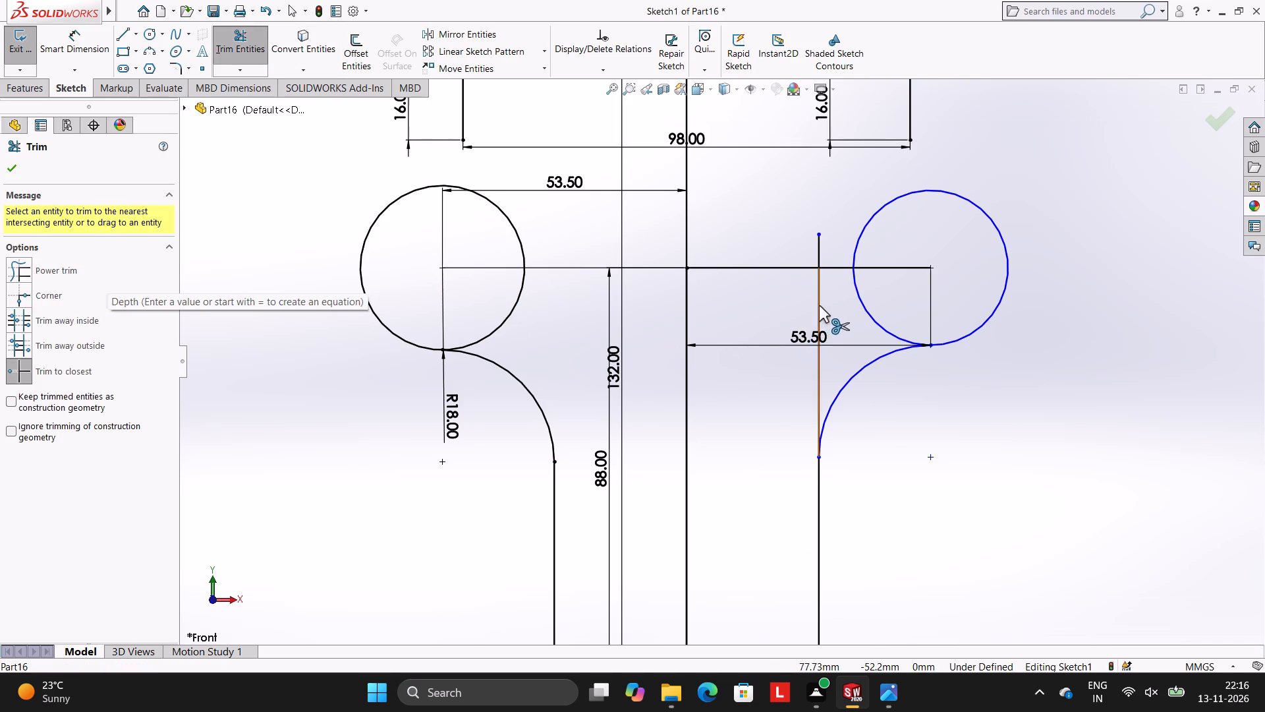
pyautogui.click(819, 305)
pyautogui.click(822, 249)
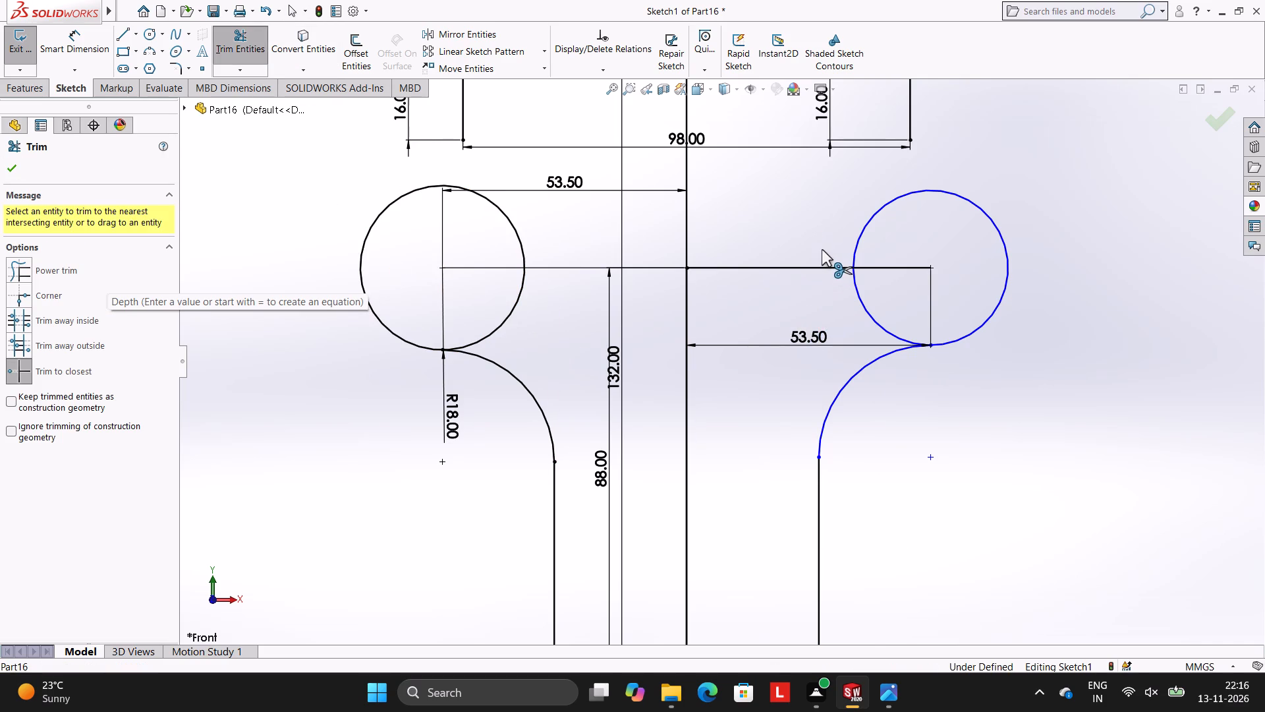
# Sketch a three-point arc with a 7 mm radius from the left short vertical line's lower end to the left circle.
pyautogui.scroll(2, 792, 258)
pyautogui.scroll(-1, 791, 254)
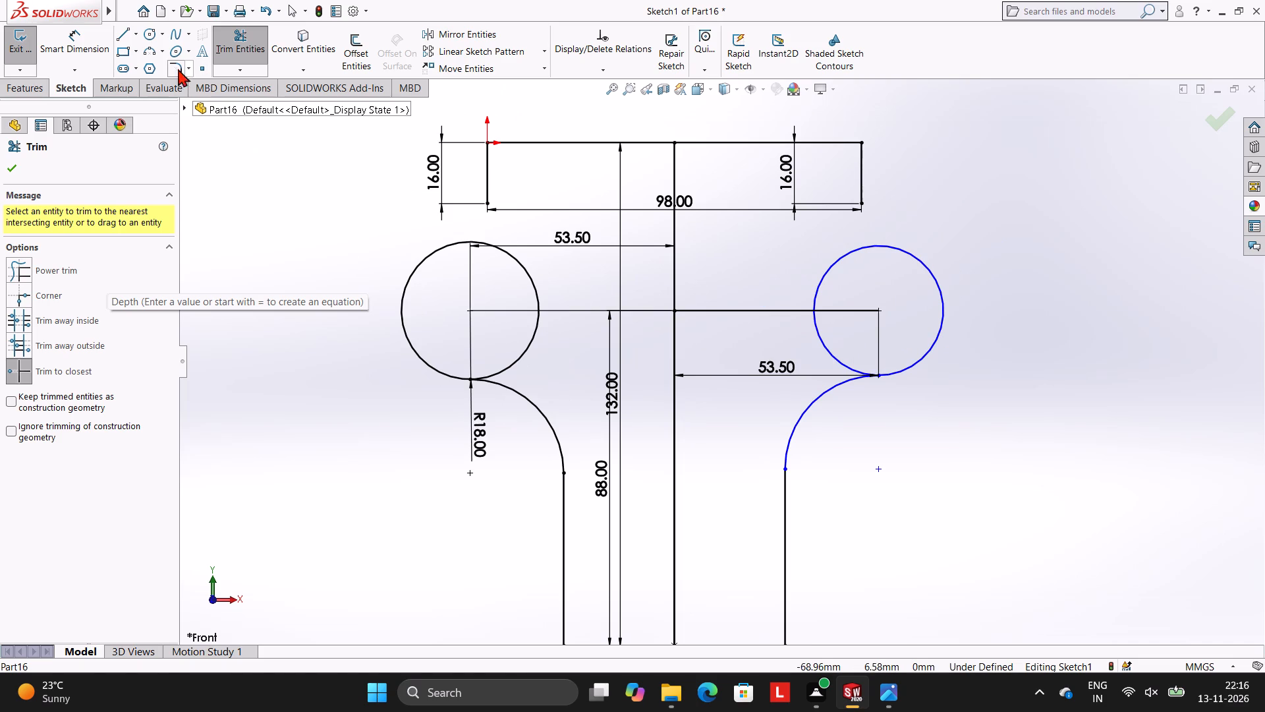
pyautogui.click(149, 49)
pyautogui.scroll(2, 810, 268)
pyautogui.scroll(-4, 811, 258)
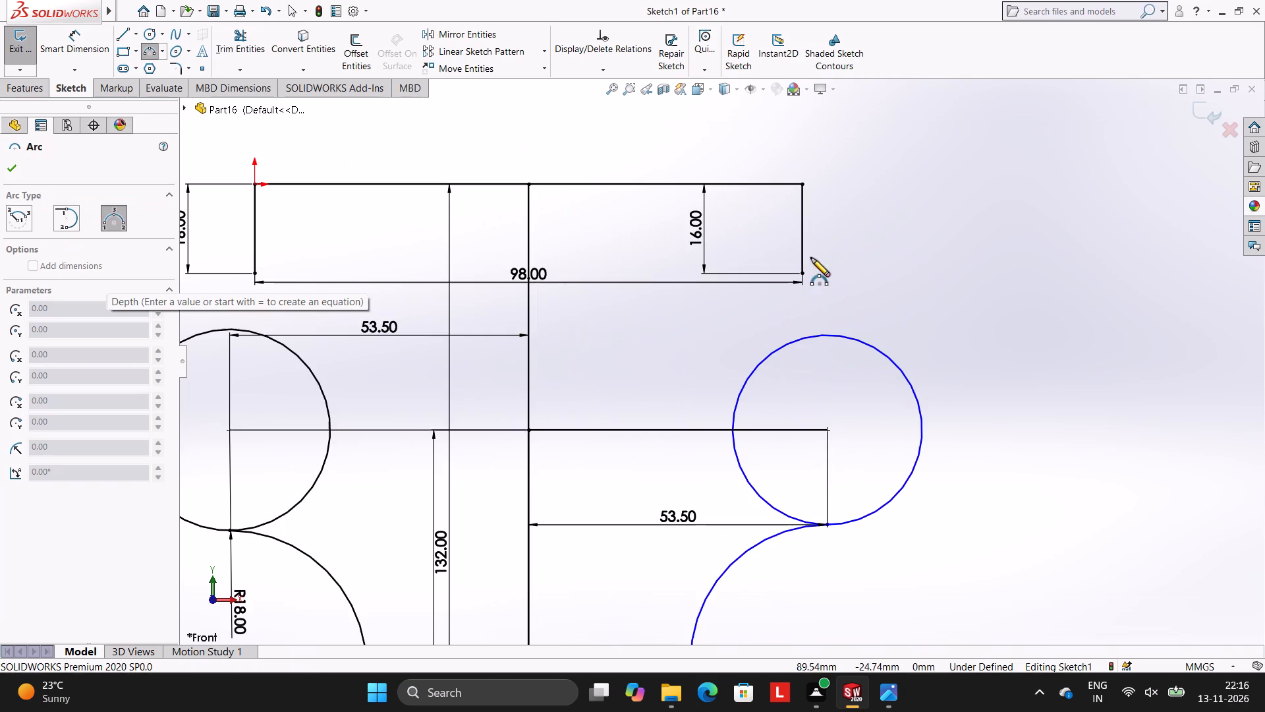
pyautogui.scroll(4, 398, 327)
pyautogui.scroll(-3, 428, 307)
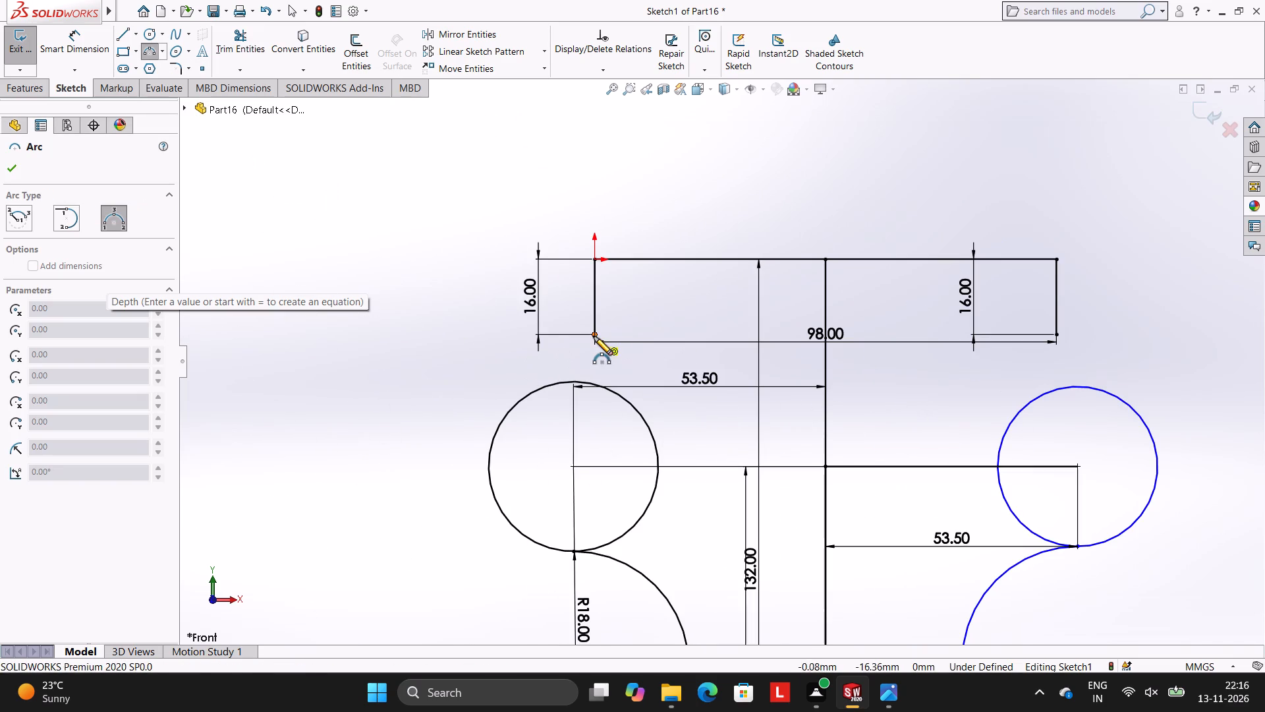
pyautogui.click(594, 336)
pyautogui.click(559, 384)
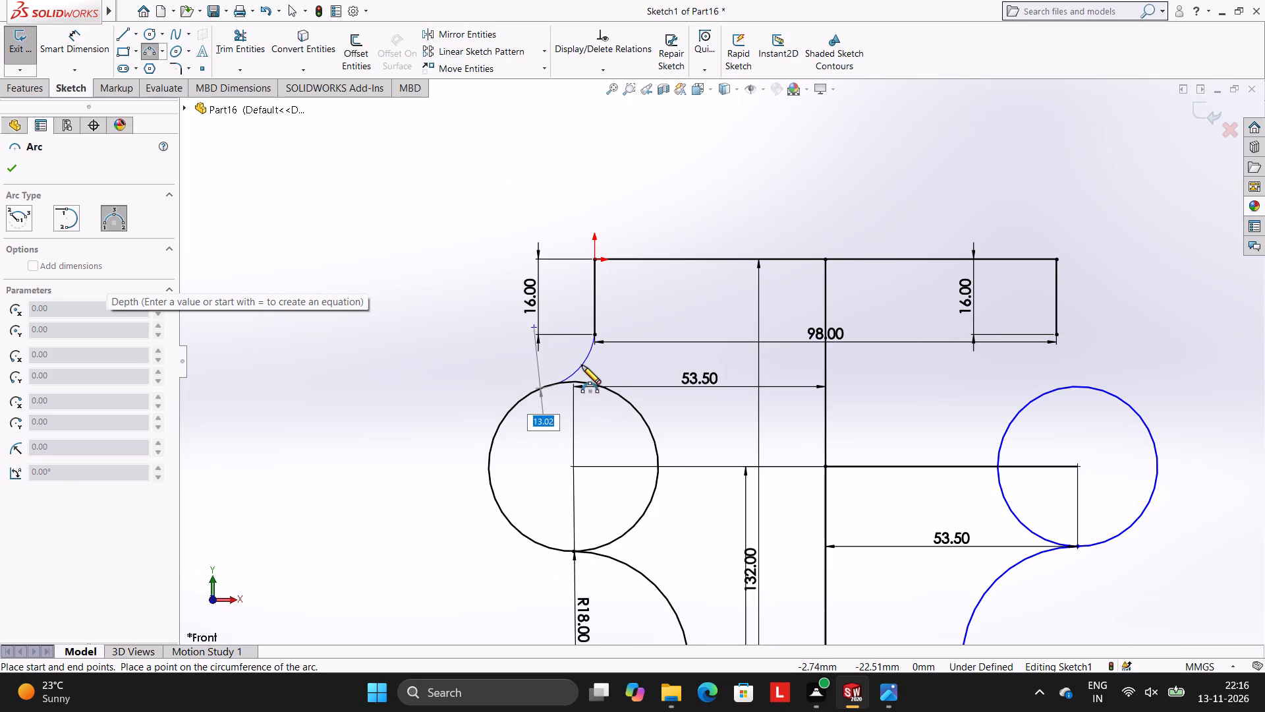
pyautogui.press('7')
pyautogui.press('Return')
pyautogui.press('Escape')
pyautogui.press('Escape')
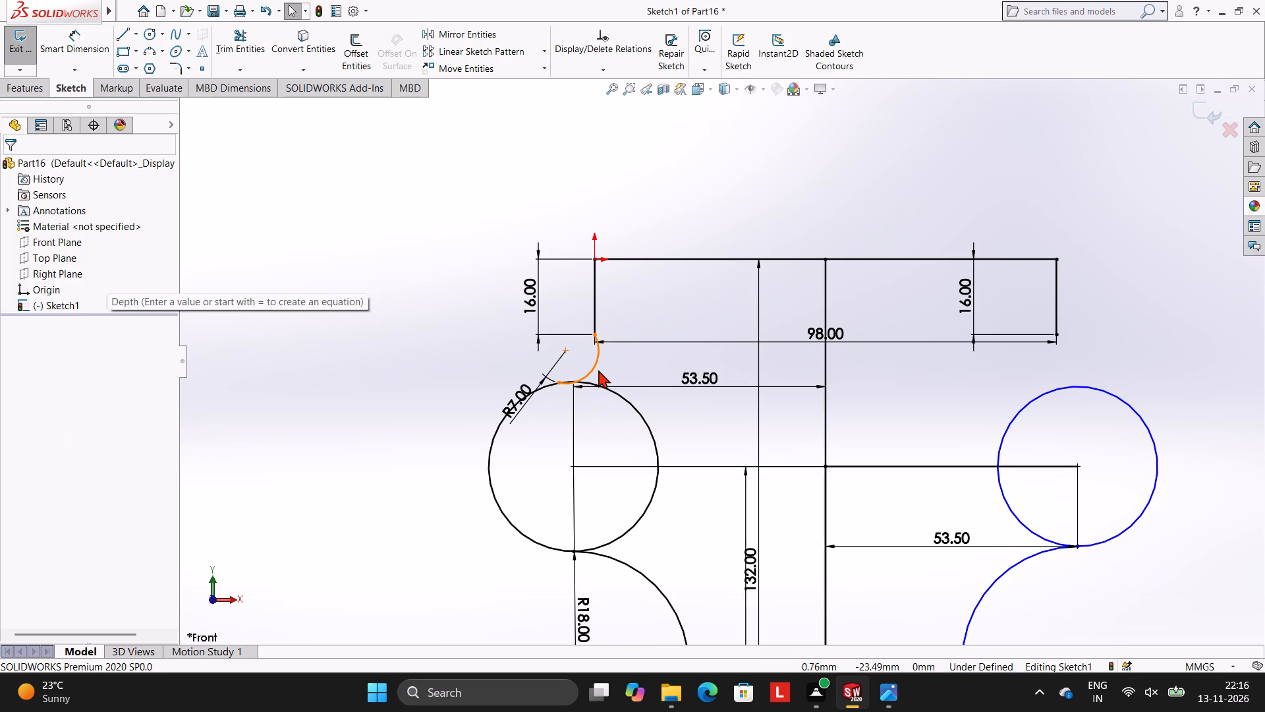
# Add a tangent relation between the new 7 mm arc and the left circle.
pyautogui.click(596, 370)
pyautogui.keyDown('ctrl'); pyautogui.click(502, 423); pyautogui.keyUp('ctrl')
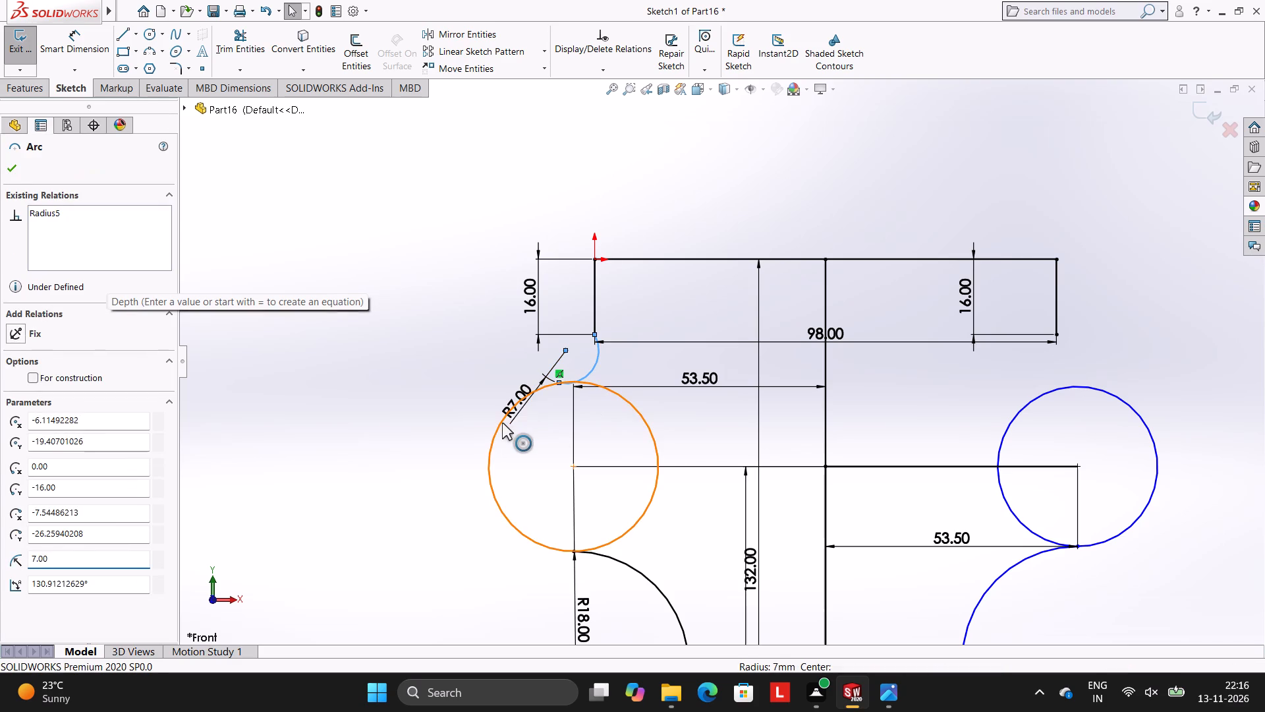
pyautogui.keyDown('ctrl'); pyautogui.click(55, 421); pyautogui.keyUp('ctrl')
pyautogui.press('Escape')
pyautogui.press('Escape')
pyautogui.press('Escape')
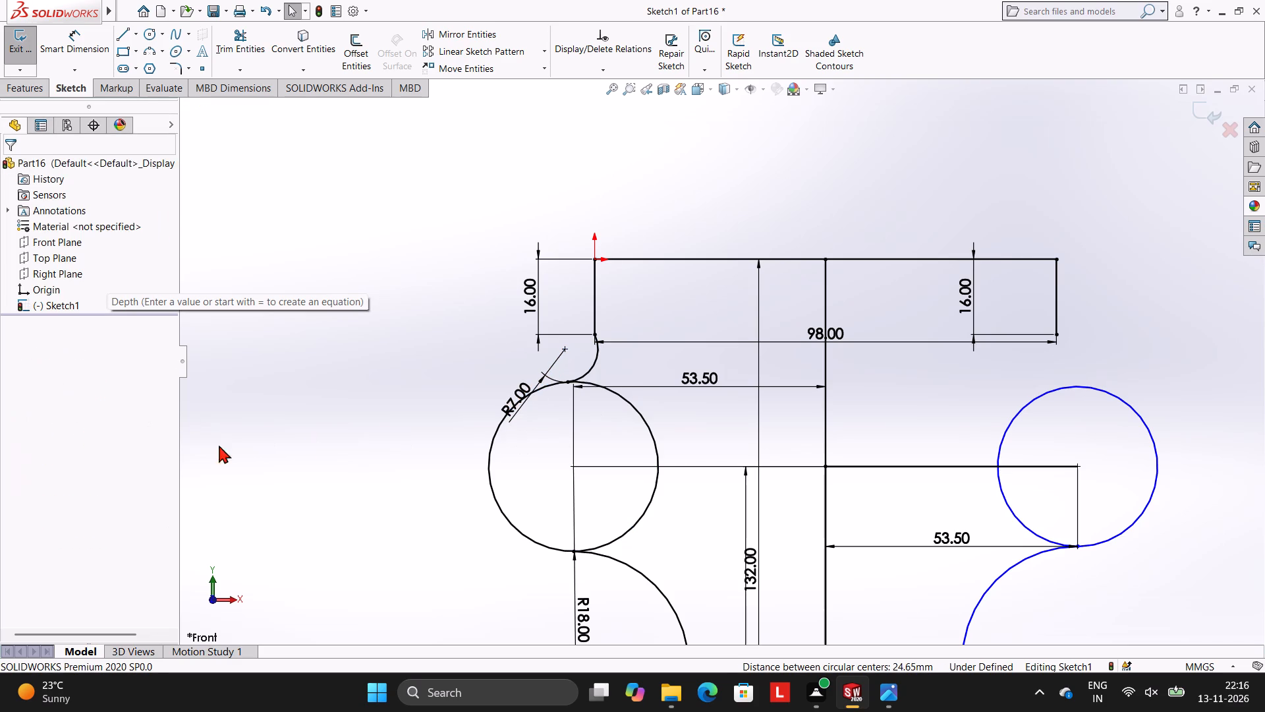
# Add a tangent relation between the 7 mm arc and the left short vertical line.
pyautogui.click(598, 348)
pyautogui.keyDown('ctrl'); pyautogui.click(597, 312); pyautogui.keyUp('ctrl')
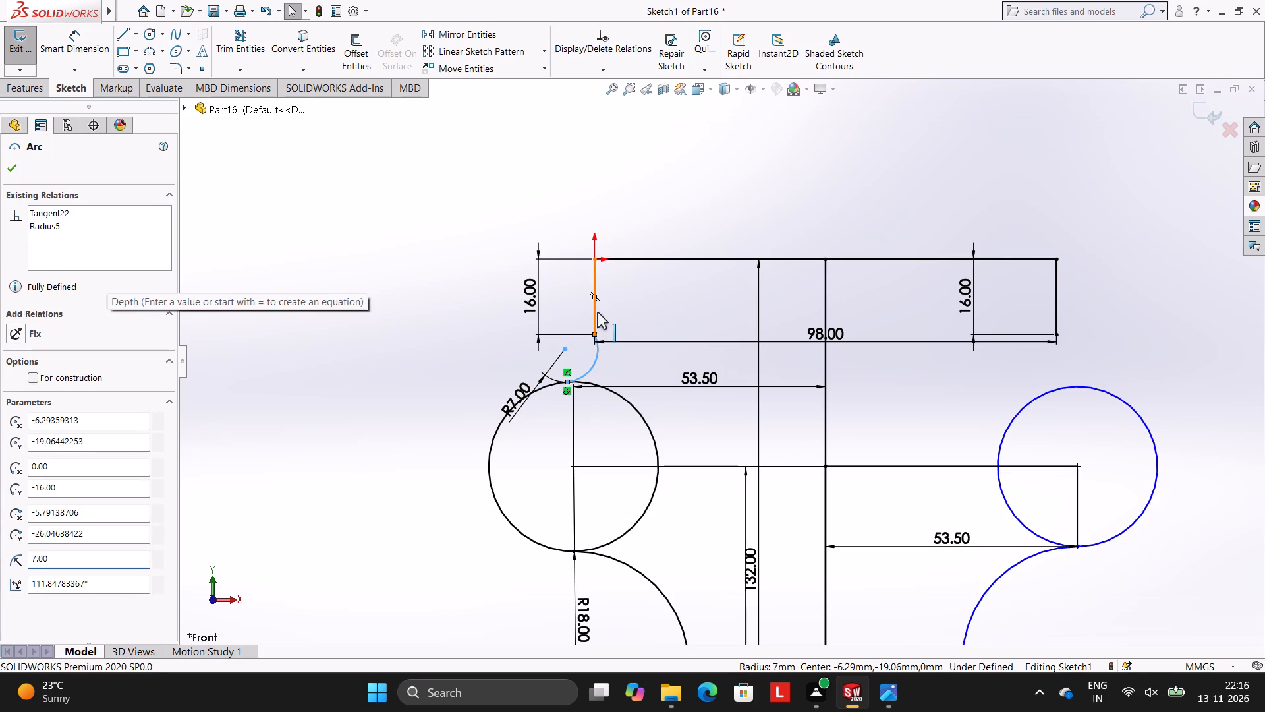
pyautogui.keyDown('ctrl'); pyautogui.click(51, 399); pyautogui.keyUp('ctrl')
pyautogui.press('Escape')
pyautogui.press('Escape')
pyautogui.press('Escape')
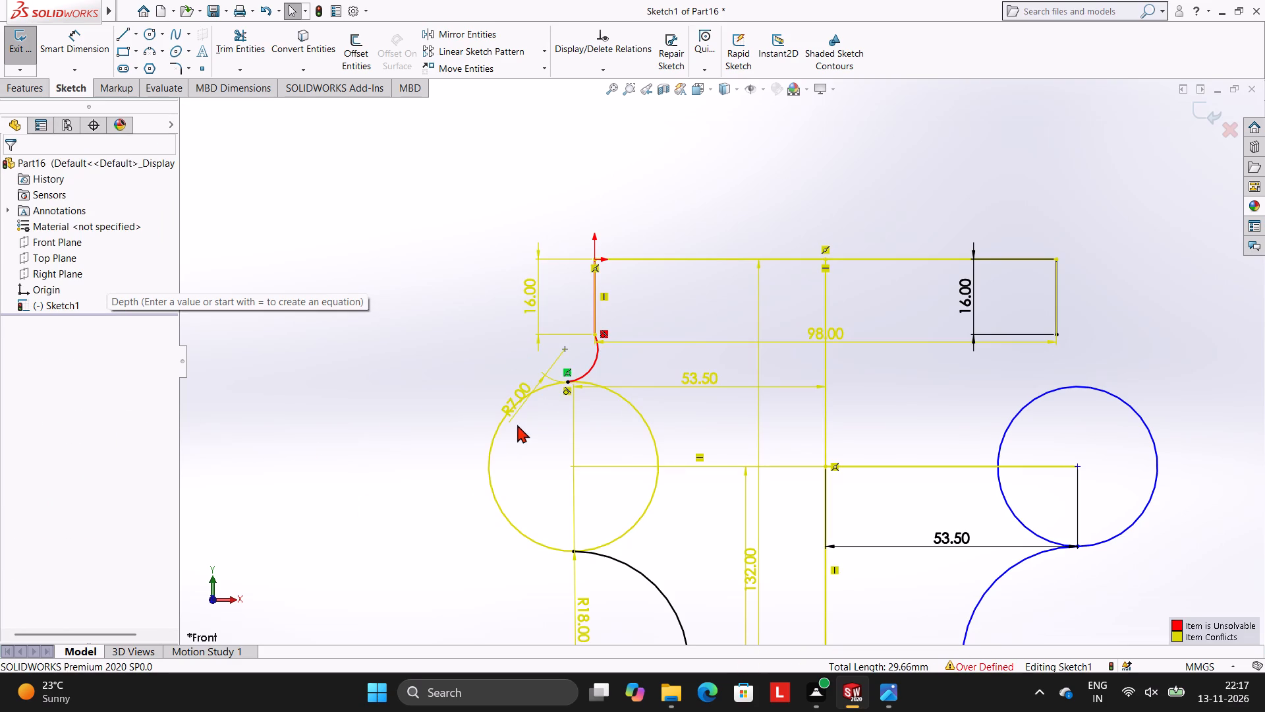
# Delete the left circle's 53.50 horizontal dimension and the left short vertical line's 16.00 dimension.
pyautogui.rightClick(710, 378)
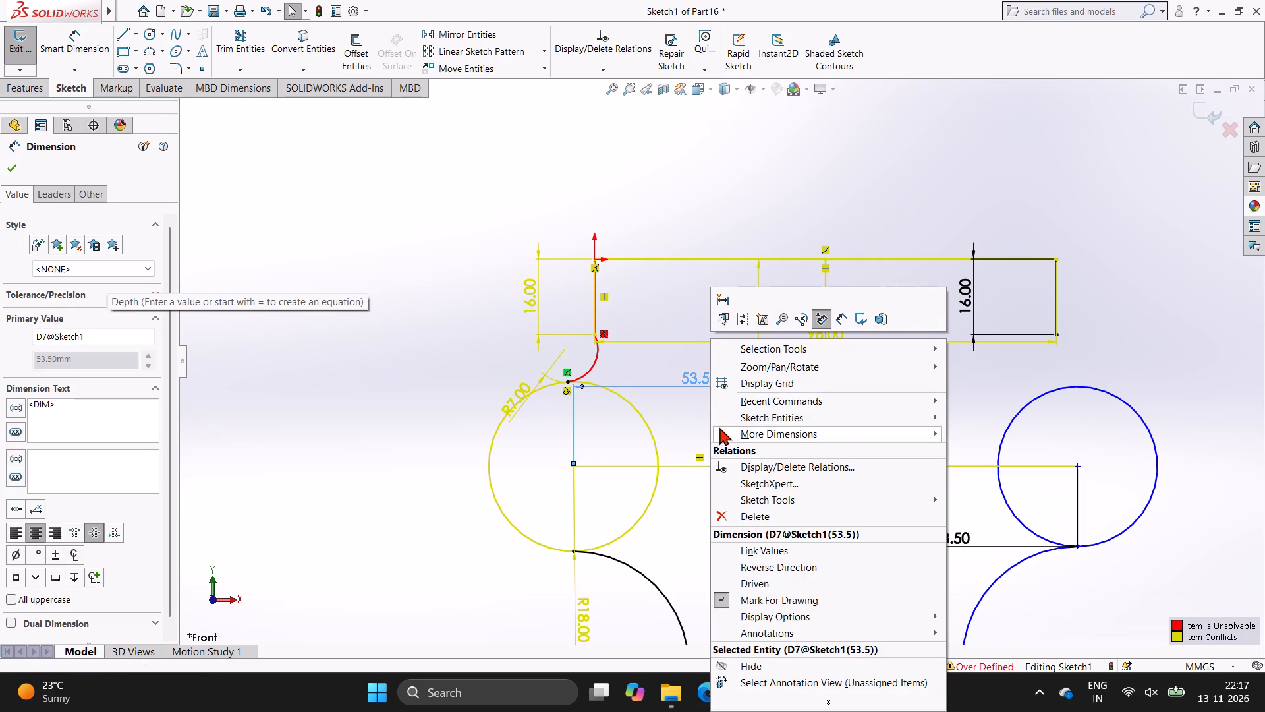
pyautogui.click(746, 514)
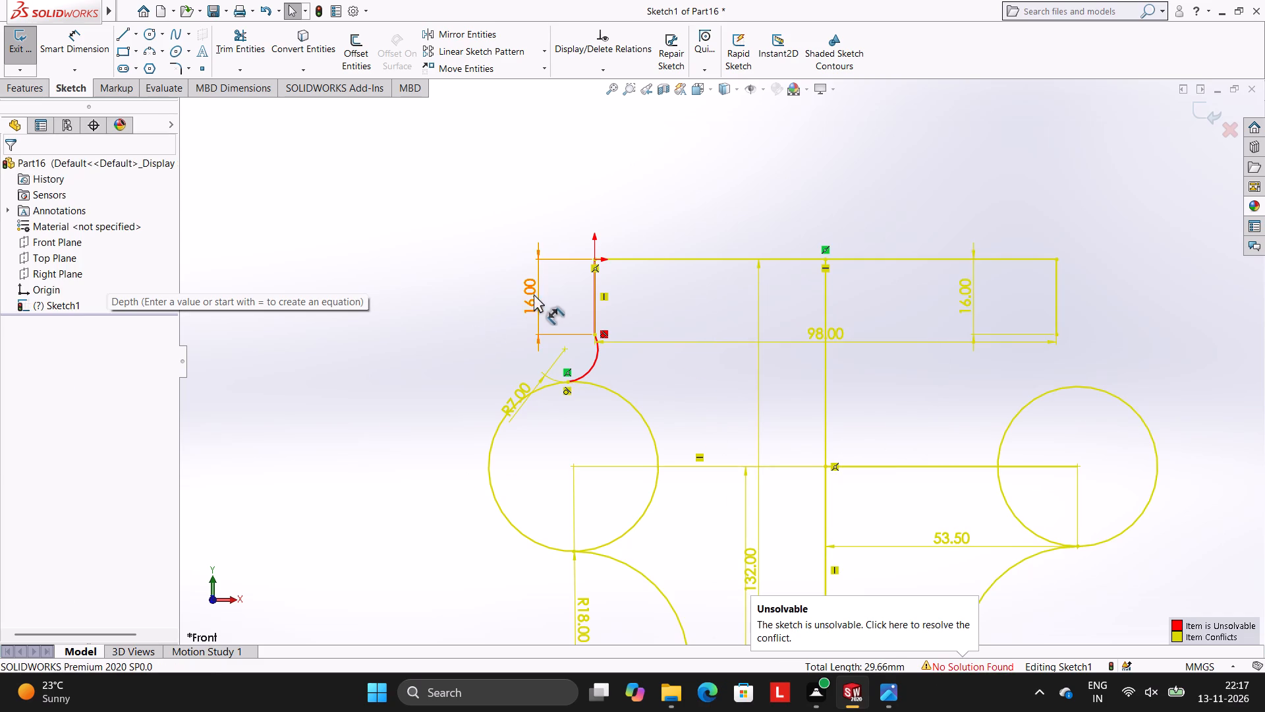
pyautogui.rightClick(529, 291)
pyautogui.click(613, 468)
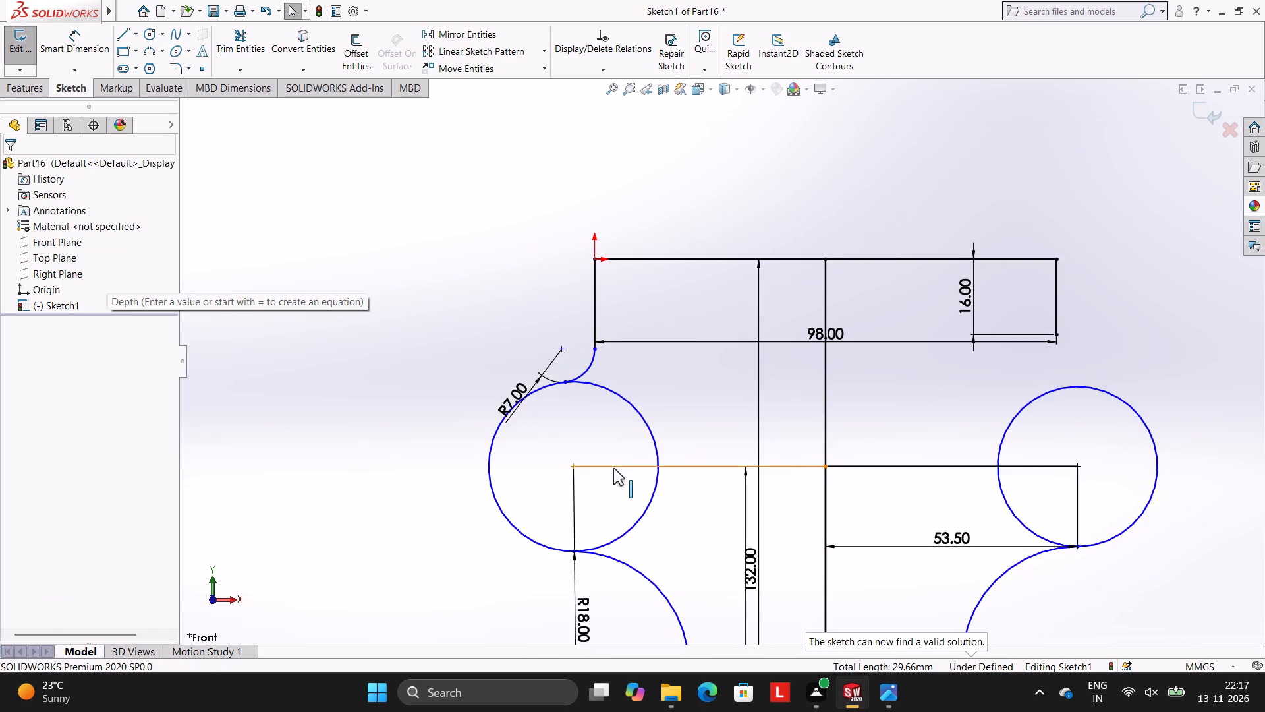
pyautogui.scroll(6, 793, 470)
pyautogui.scroll(-1, 806, 452)
pyautogui.press('Escape')
pyautogui.press('Escape')
pyautogui.scroll(-3, 789, 382)
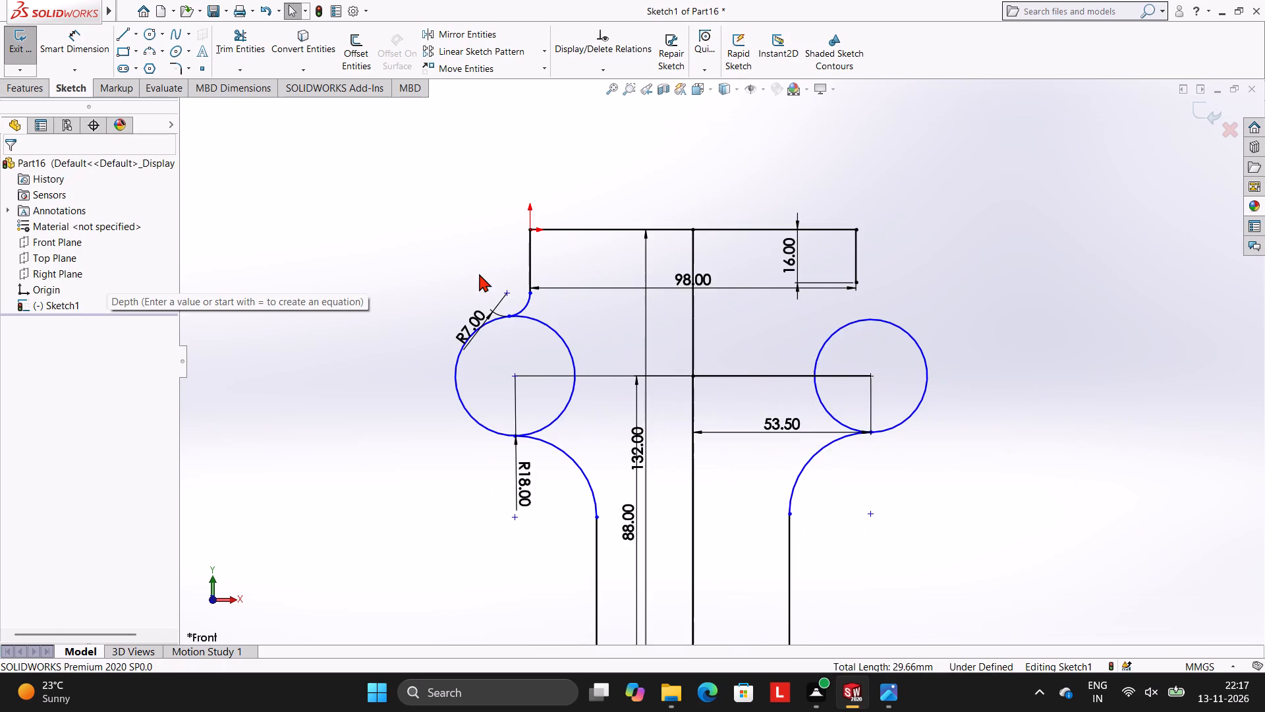
pyautogui.scroll(-3, 544, 301)
pyautogui.press('Escape')
pyautogui.press('Escape')
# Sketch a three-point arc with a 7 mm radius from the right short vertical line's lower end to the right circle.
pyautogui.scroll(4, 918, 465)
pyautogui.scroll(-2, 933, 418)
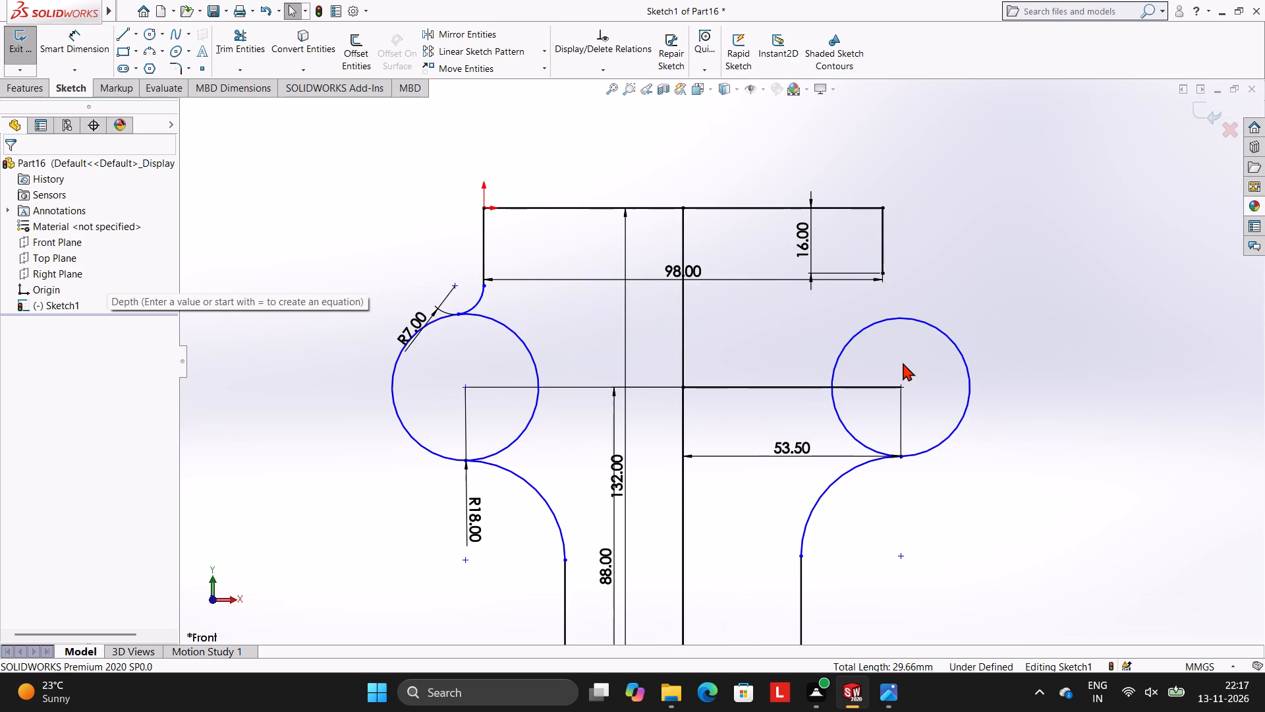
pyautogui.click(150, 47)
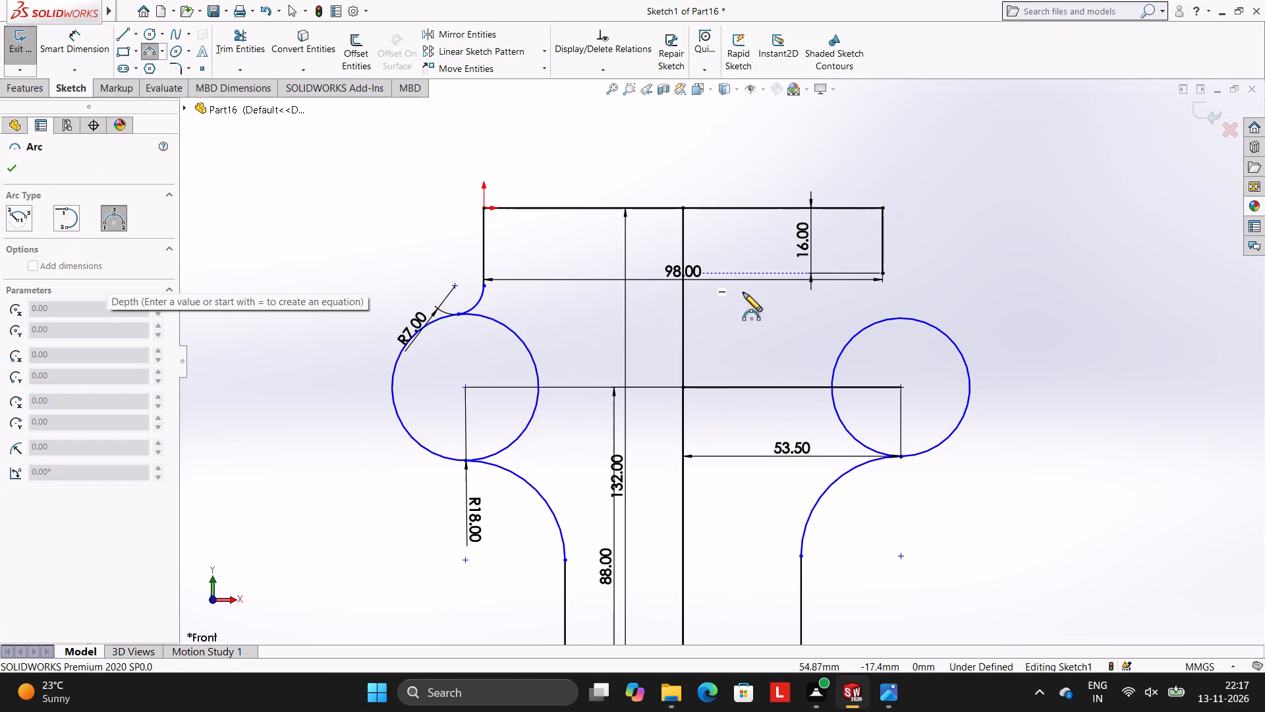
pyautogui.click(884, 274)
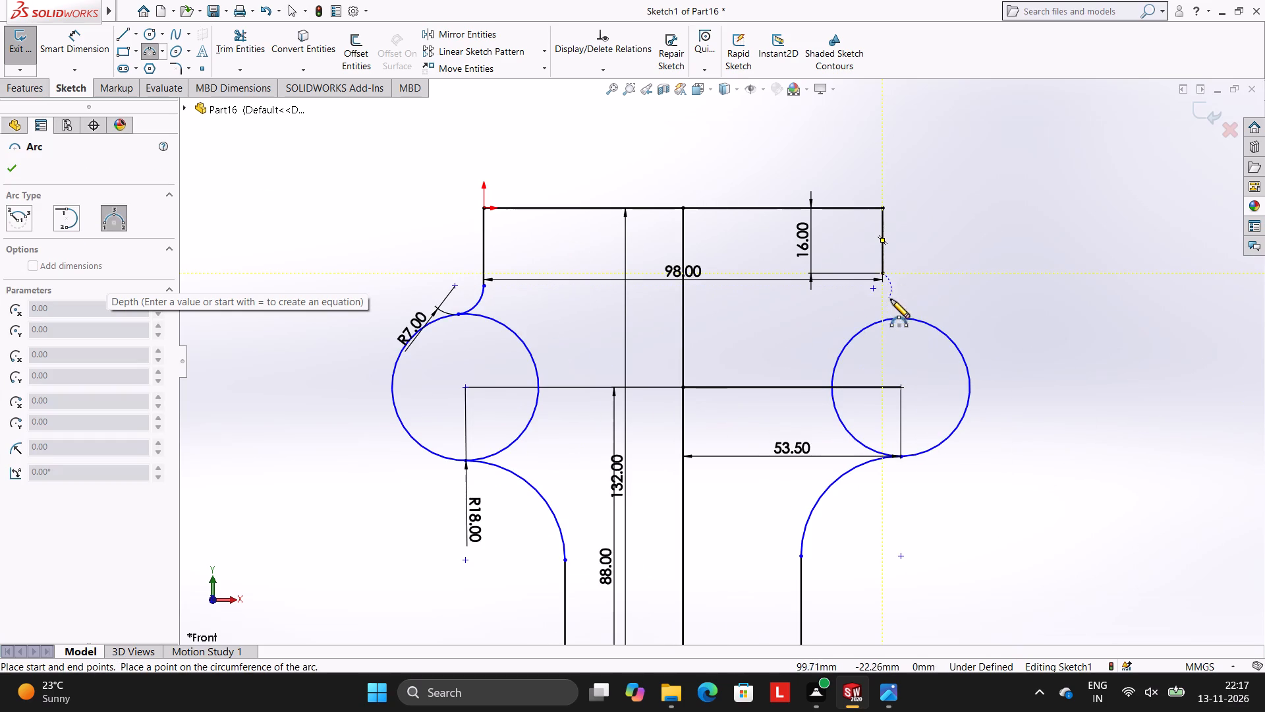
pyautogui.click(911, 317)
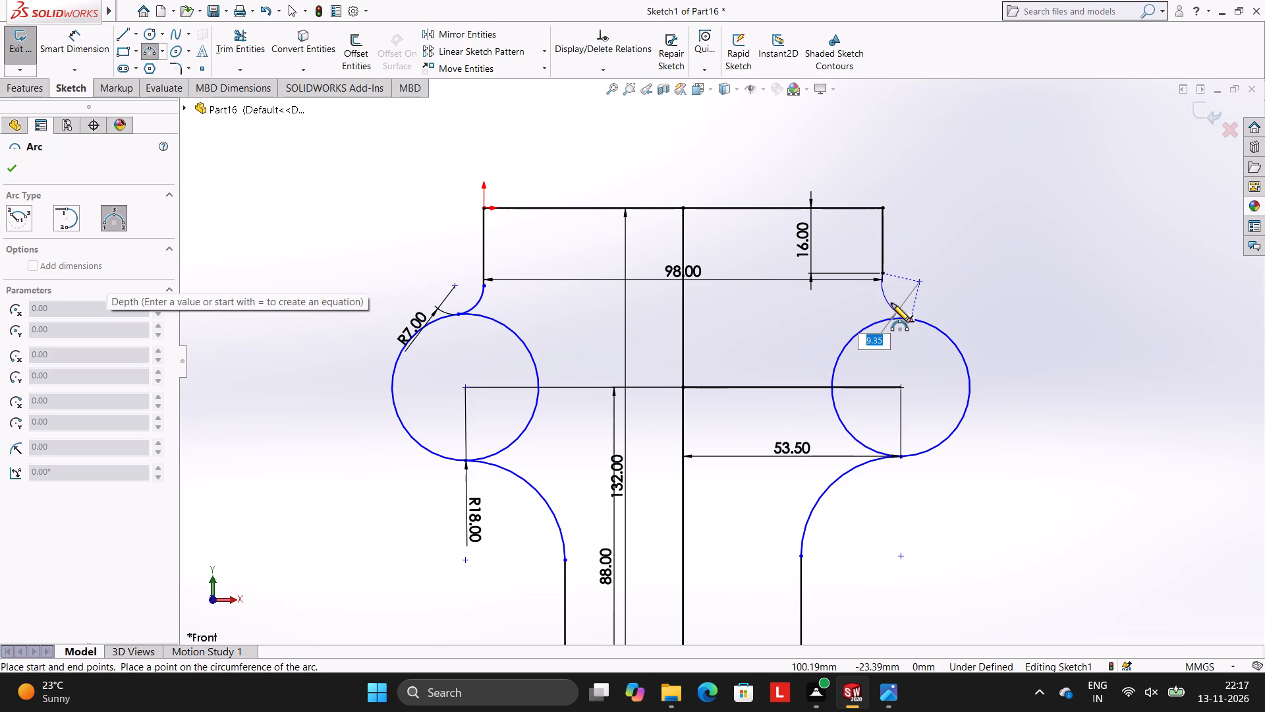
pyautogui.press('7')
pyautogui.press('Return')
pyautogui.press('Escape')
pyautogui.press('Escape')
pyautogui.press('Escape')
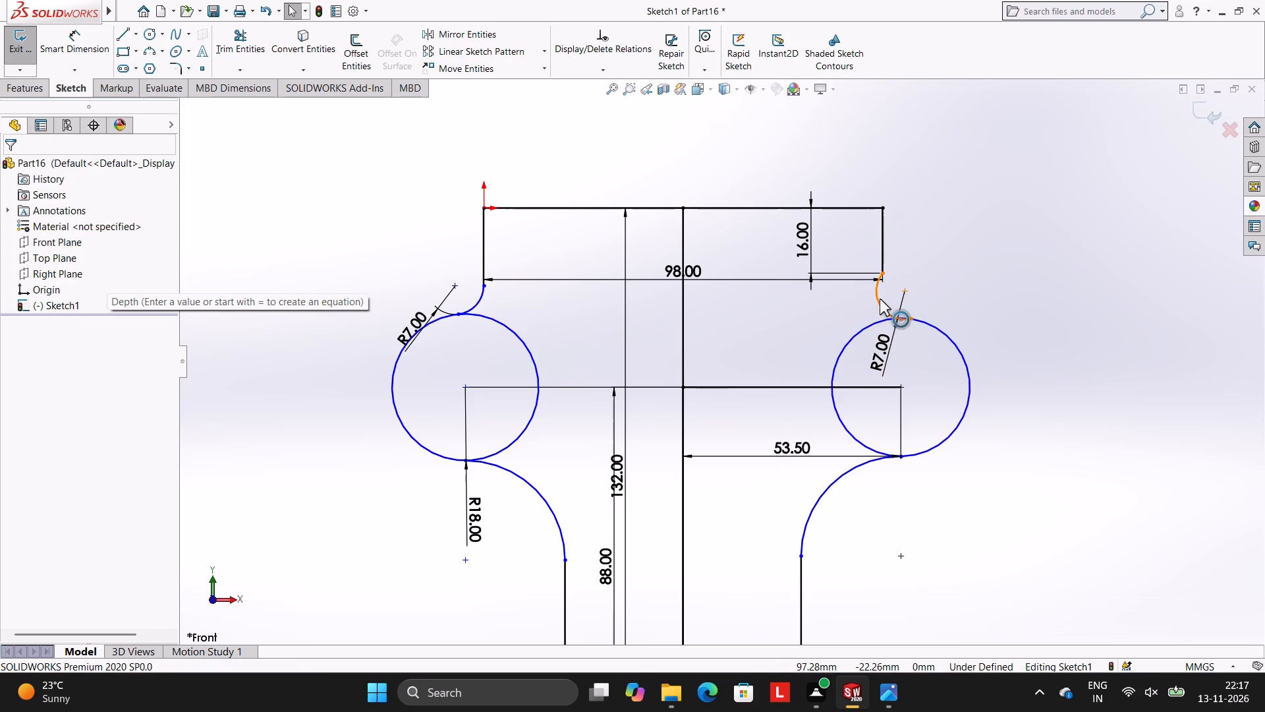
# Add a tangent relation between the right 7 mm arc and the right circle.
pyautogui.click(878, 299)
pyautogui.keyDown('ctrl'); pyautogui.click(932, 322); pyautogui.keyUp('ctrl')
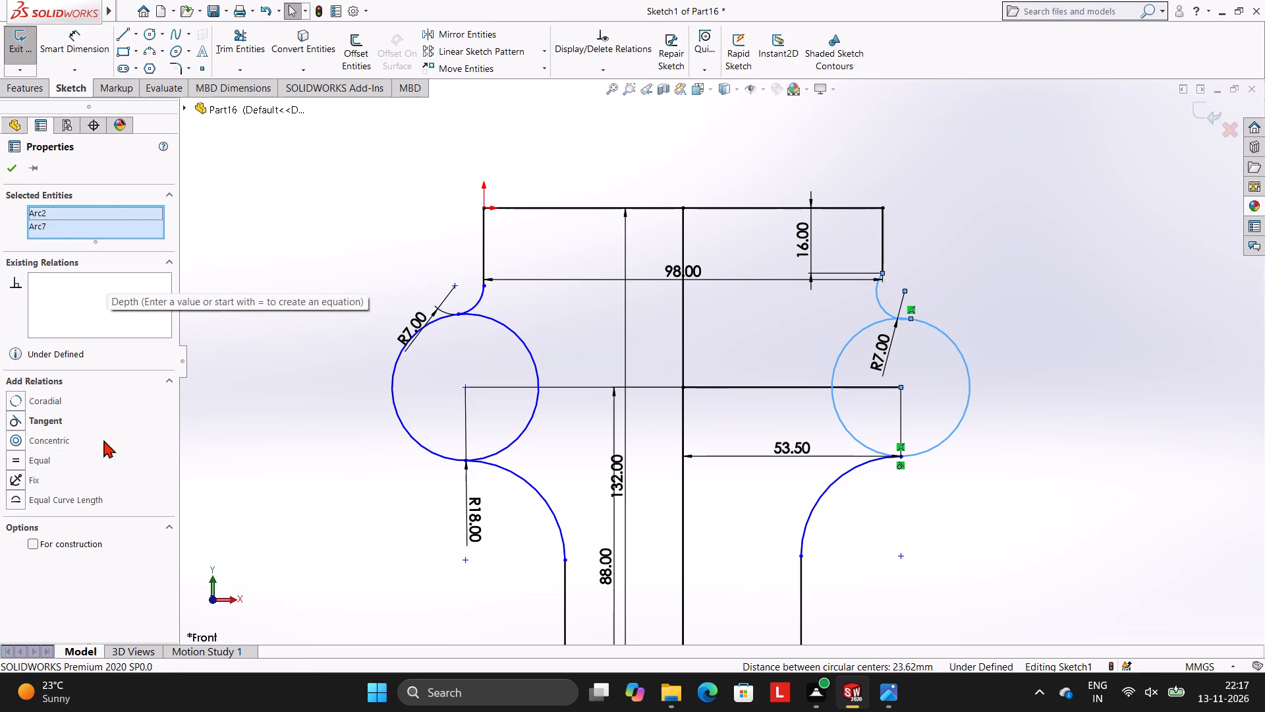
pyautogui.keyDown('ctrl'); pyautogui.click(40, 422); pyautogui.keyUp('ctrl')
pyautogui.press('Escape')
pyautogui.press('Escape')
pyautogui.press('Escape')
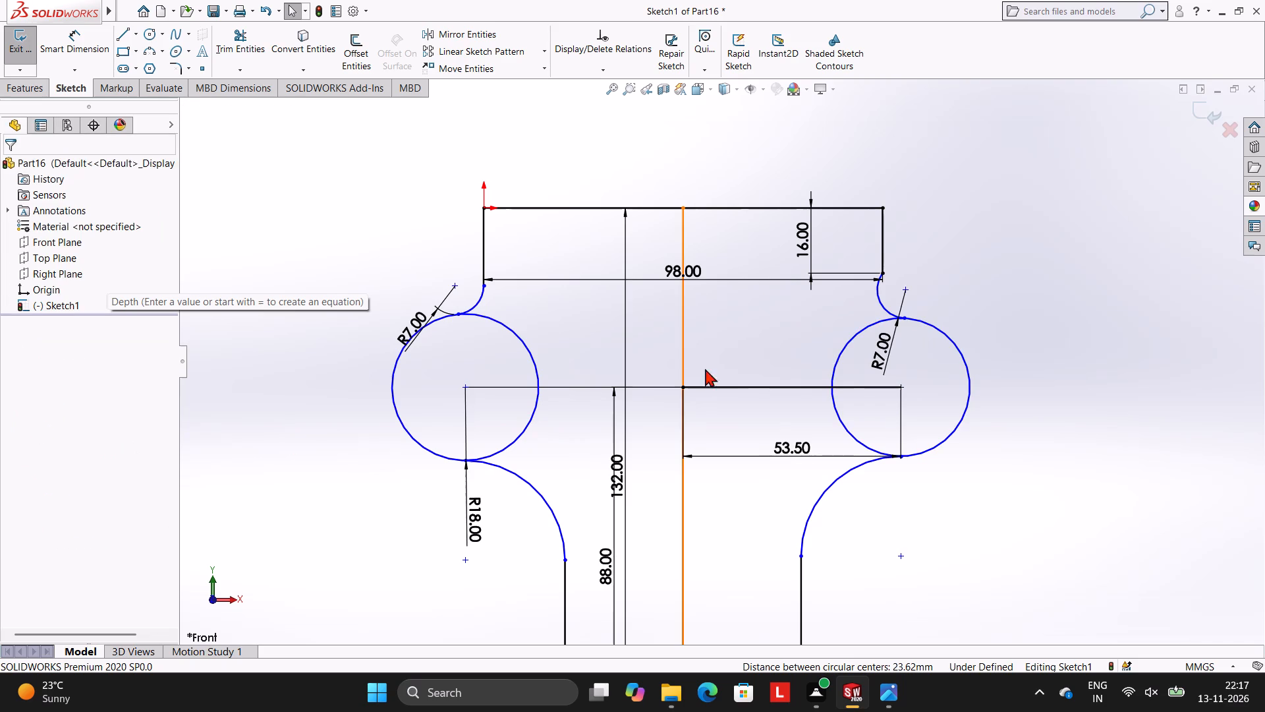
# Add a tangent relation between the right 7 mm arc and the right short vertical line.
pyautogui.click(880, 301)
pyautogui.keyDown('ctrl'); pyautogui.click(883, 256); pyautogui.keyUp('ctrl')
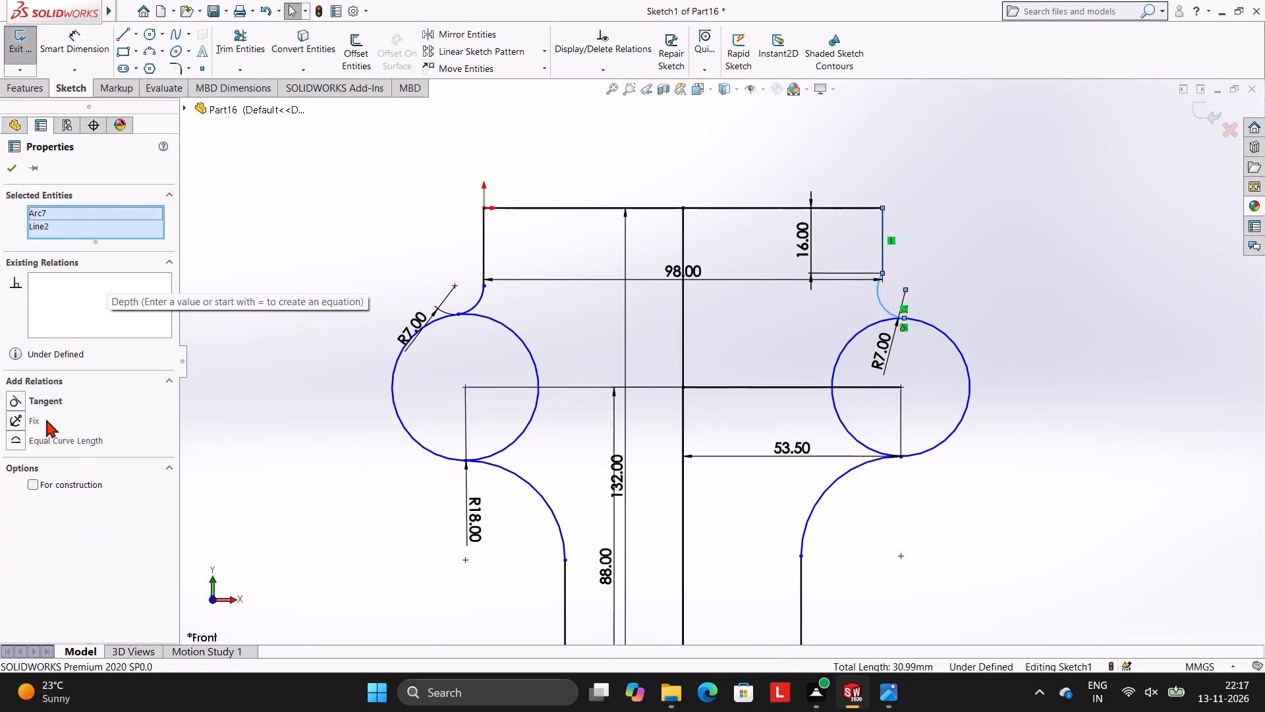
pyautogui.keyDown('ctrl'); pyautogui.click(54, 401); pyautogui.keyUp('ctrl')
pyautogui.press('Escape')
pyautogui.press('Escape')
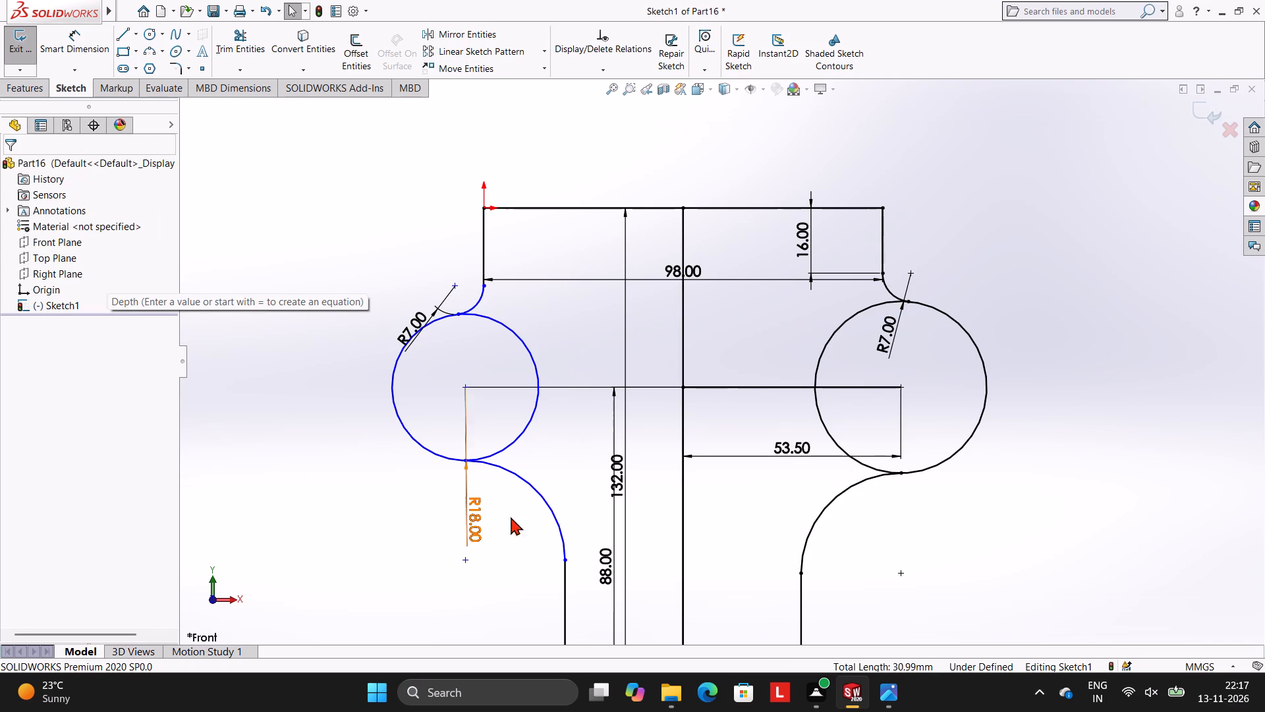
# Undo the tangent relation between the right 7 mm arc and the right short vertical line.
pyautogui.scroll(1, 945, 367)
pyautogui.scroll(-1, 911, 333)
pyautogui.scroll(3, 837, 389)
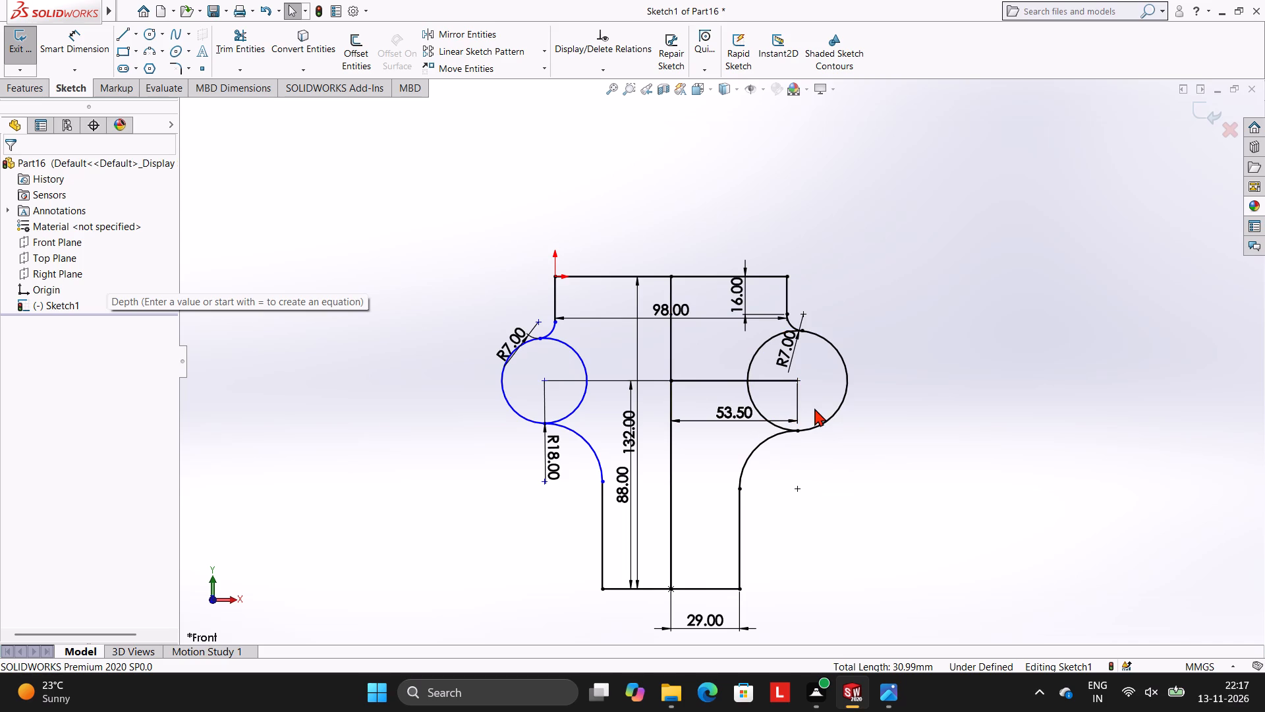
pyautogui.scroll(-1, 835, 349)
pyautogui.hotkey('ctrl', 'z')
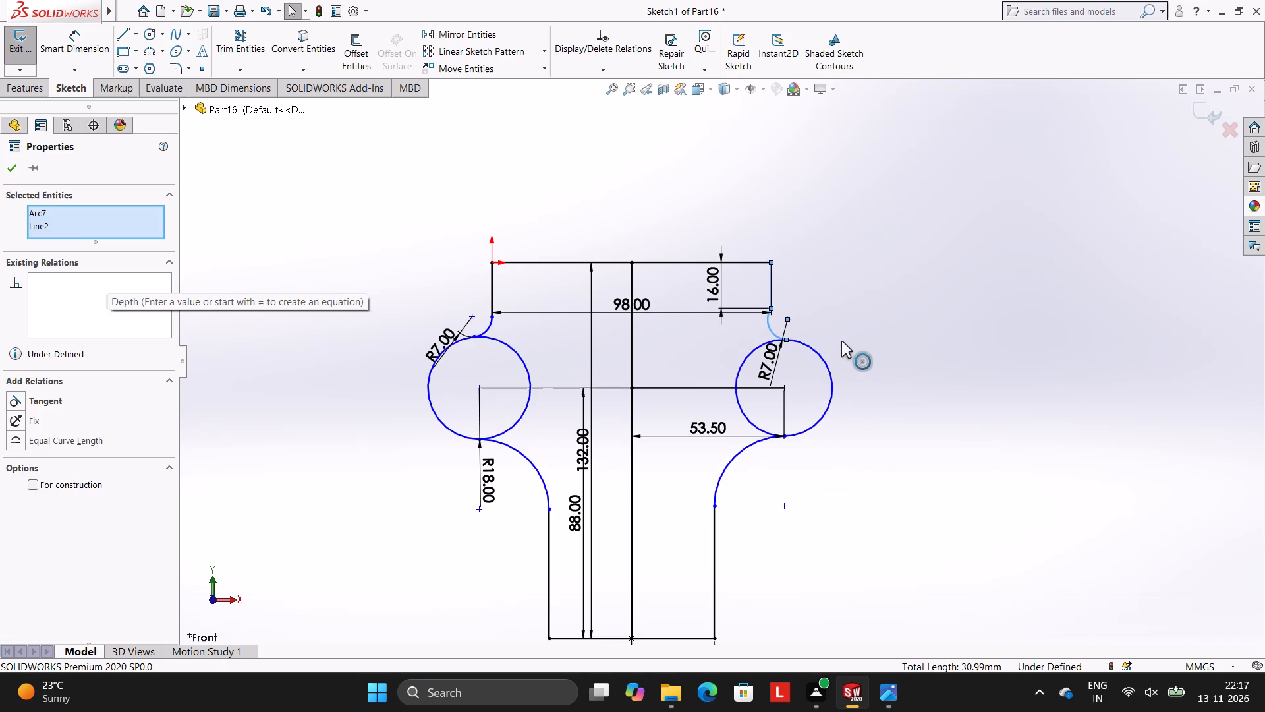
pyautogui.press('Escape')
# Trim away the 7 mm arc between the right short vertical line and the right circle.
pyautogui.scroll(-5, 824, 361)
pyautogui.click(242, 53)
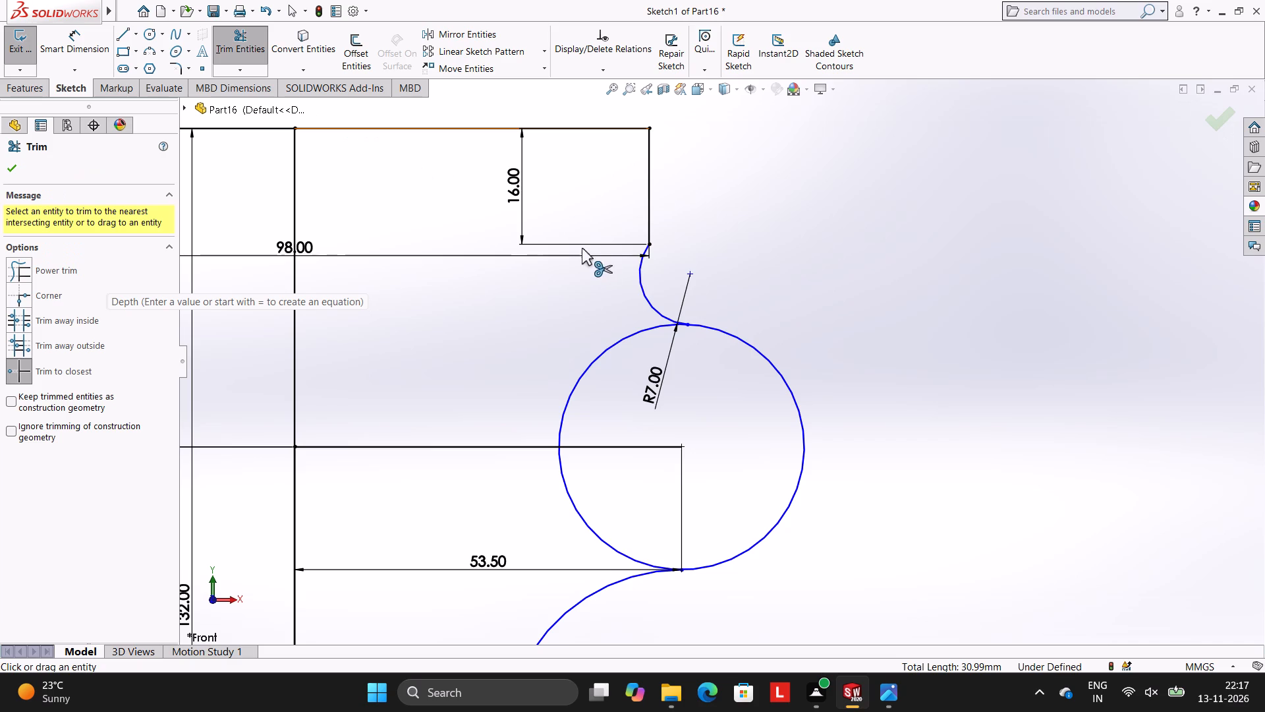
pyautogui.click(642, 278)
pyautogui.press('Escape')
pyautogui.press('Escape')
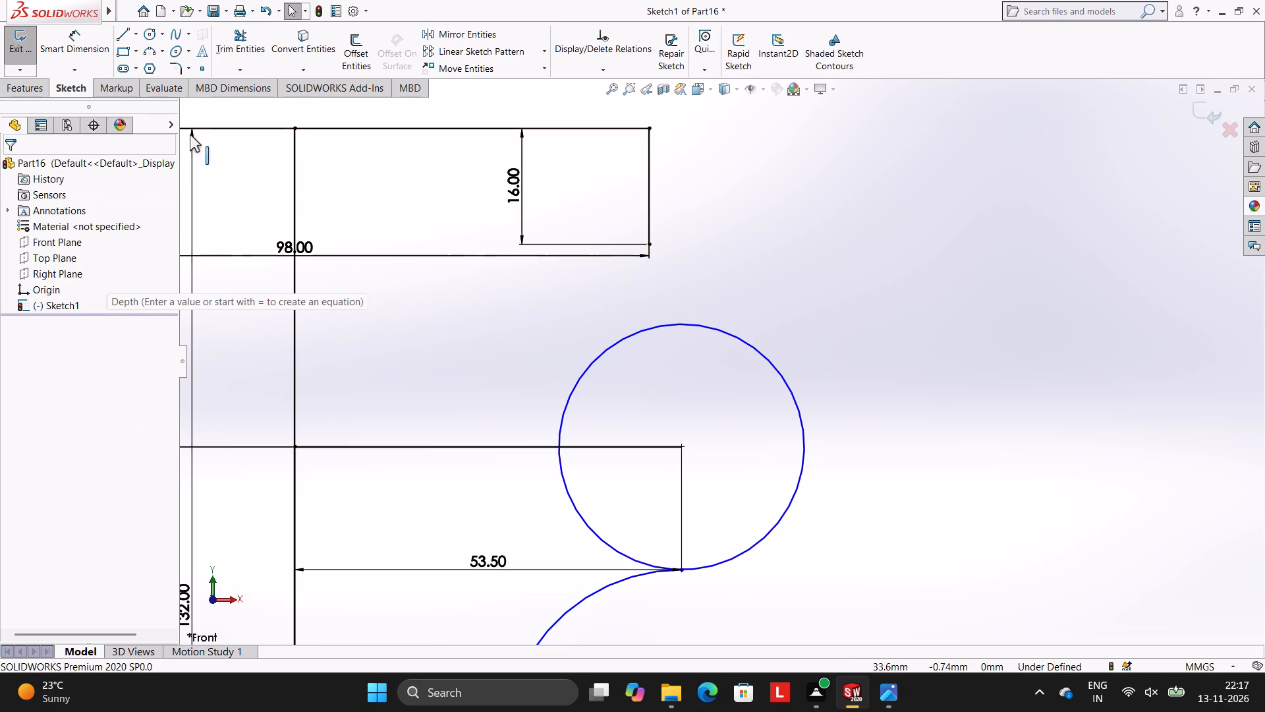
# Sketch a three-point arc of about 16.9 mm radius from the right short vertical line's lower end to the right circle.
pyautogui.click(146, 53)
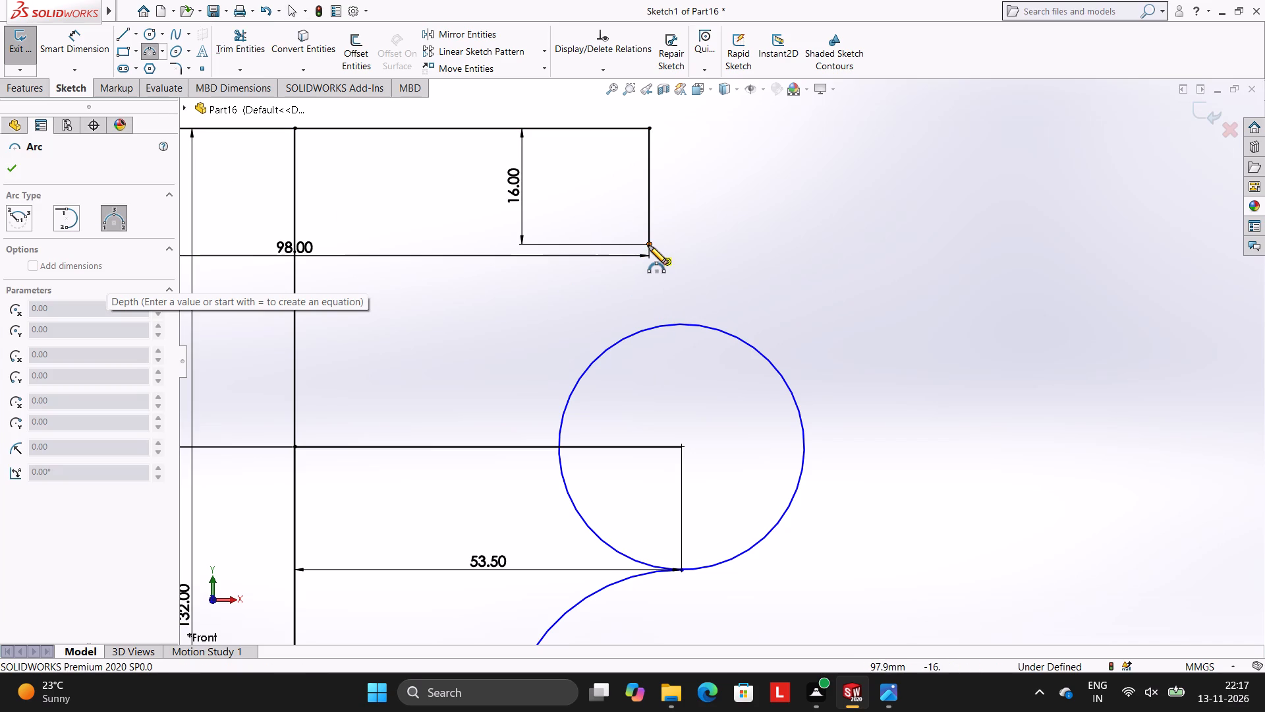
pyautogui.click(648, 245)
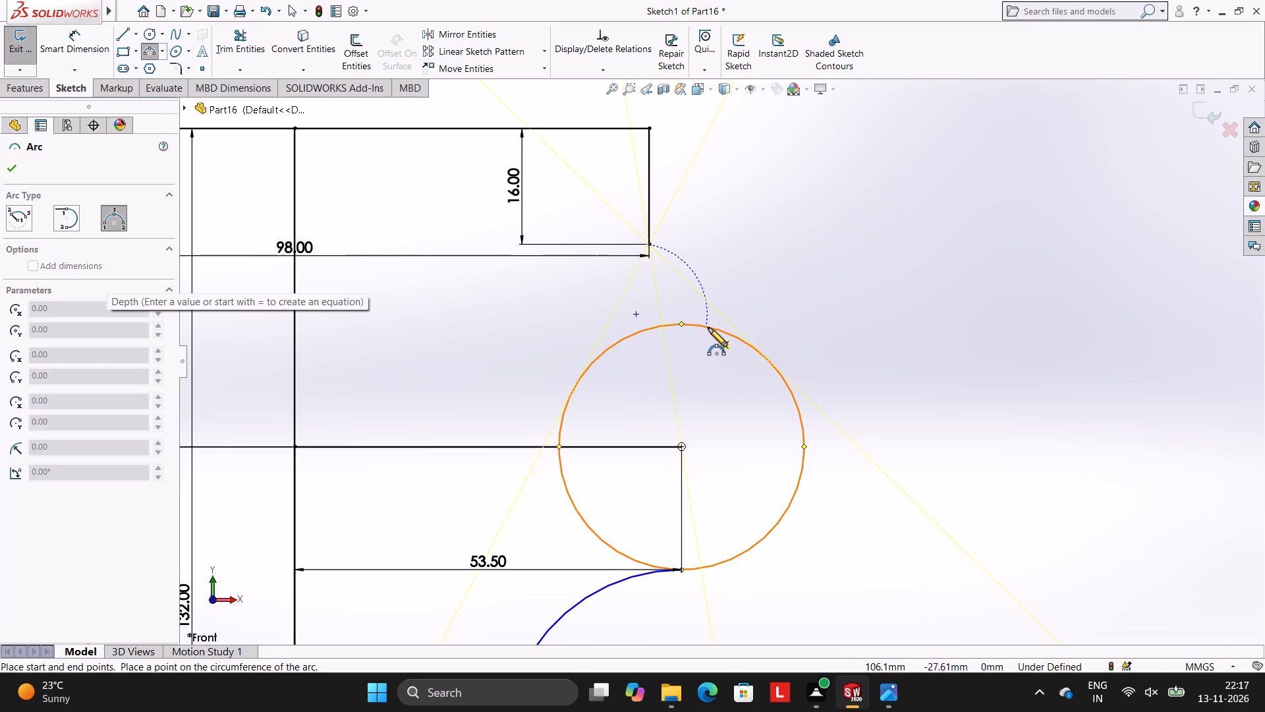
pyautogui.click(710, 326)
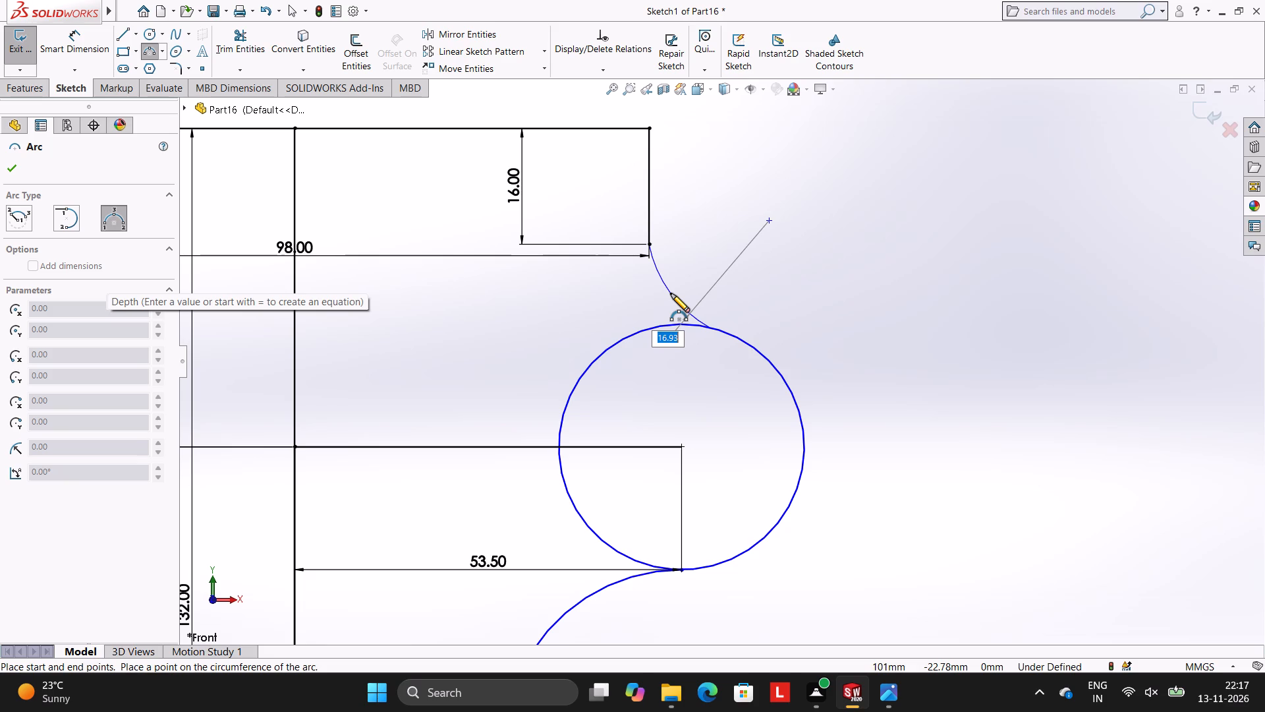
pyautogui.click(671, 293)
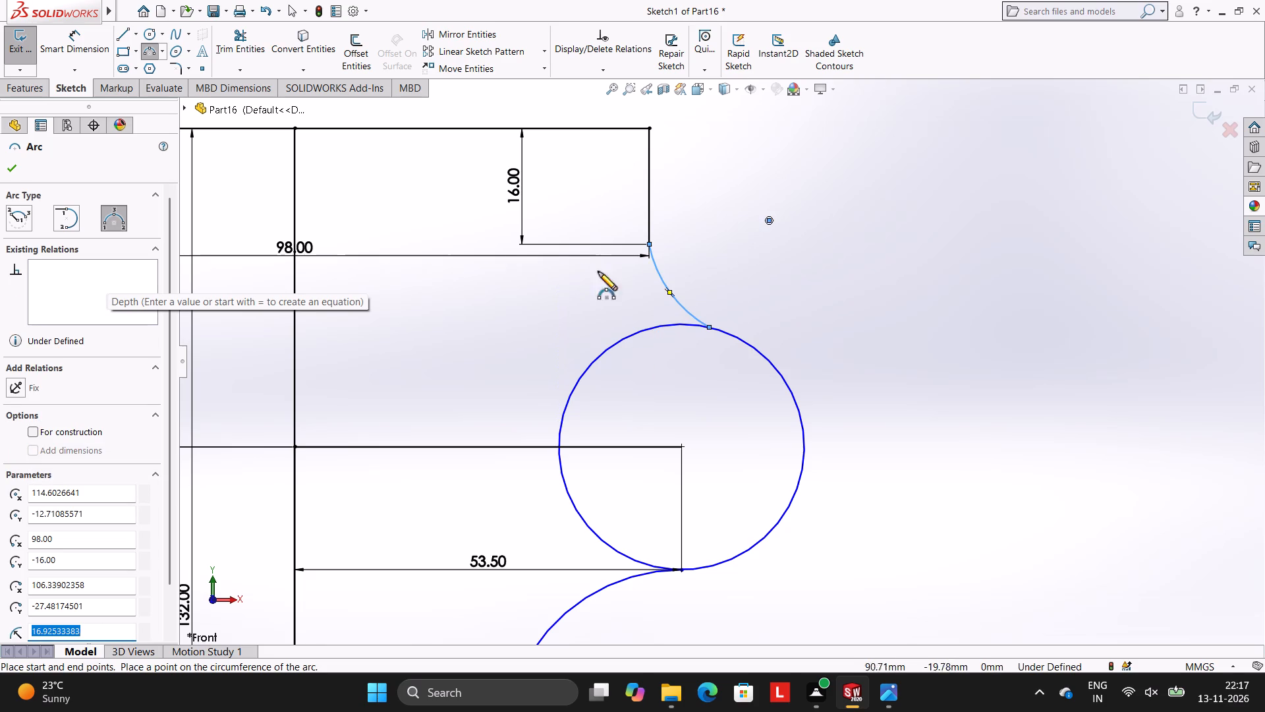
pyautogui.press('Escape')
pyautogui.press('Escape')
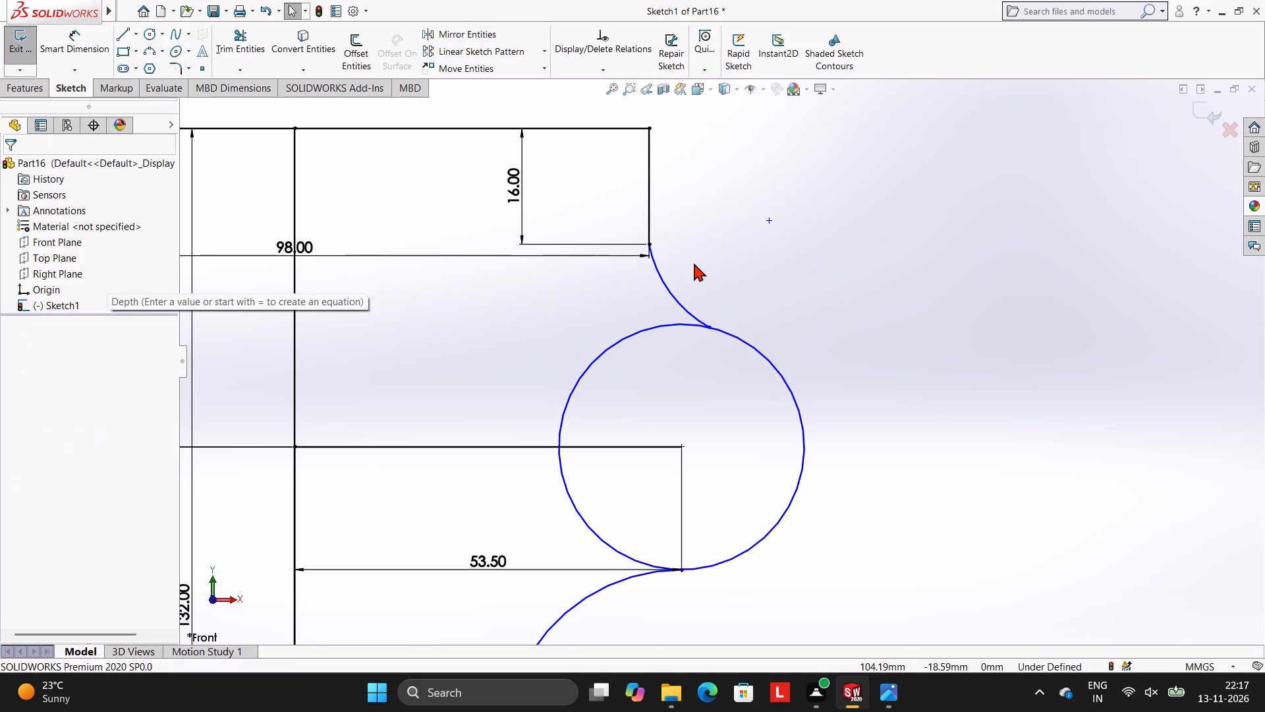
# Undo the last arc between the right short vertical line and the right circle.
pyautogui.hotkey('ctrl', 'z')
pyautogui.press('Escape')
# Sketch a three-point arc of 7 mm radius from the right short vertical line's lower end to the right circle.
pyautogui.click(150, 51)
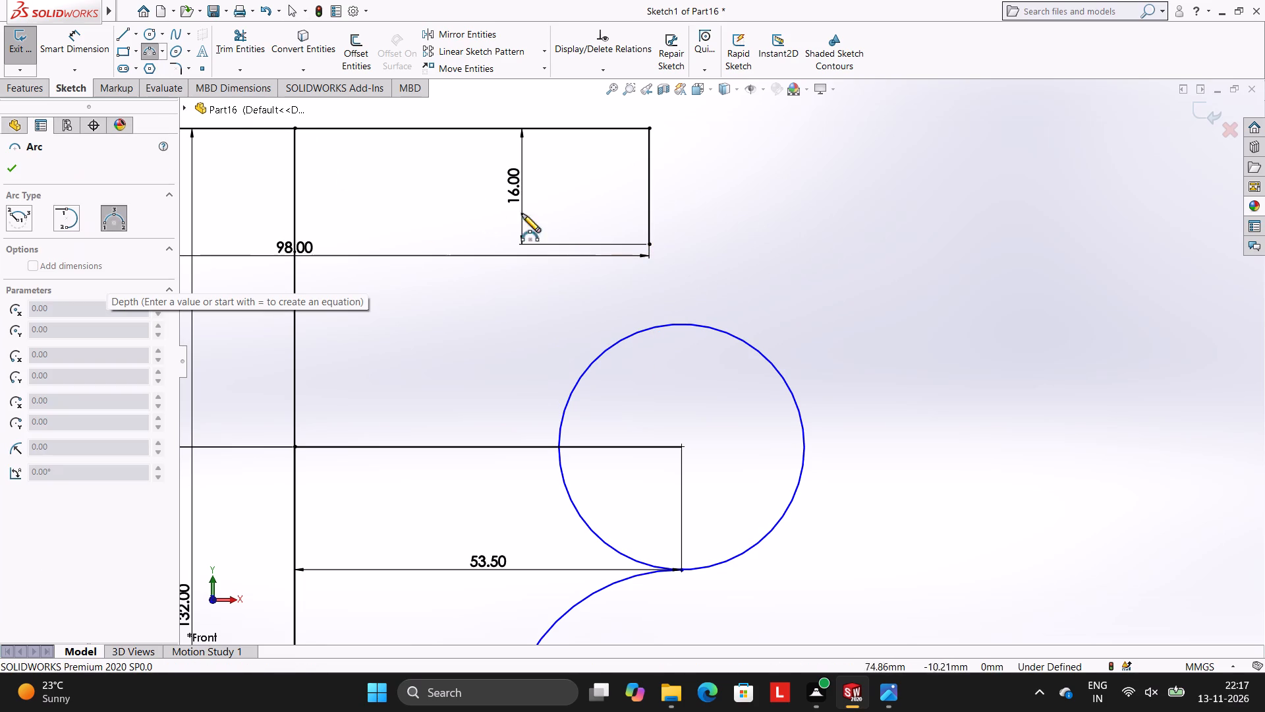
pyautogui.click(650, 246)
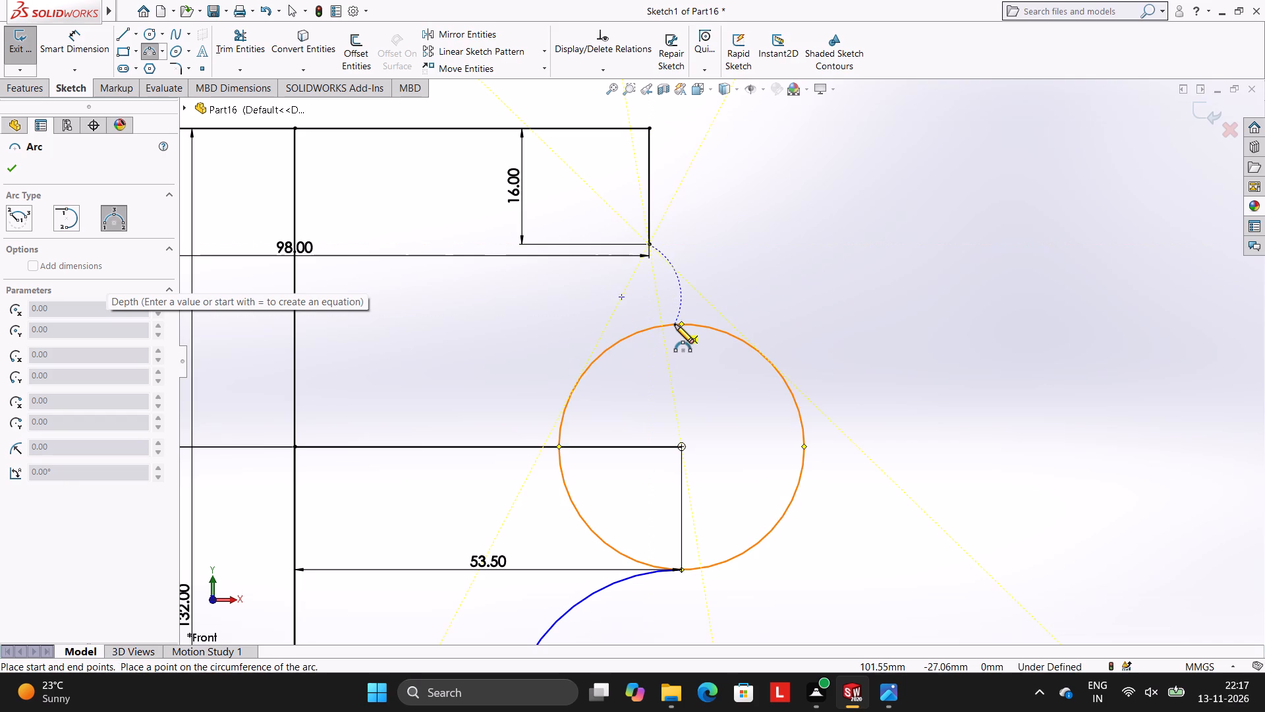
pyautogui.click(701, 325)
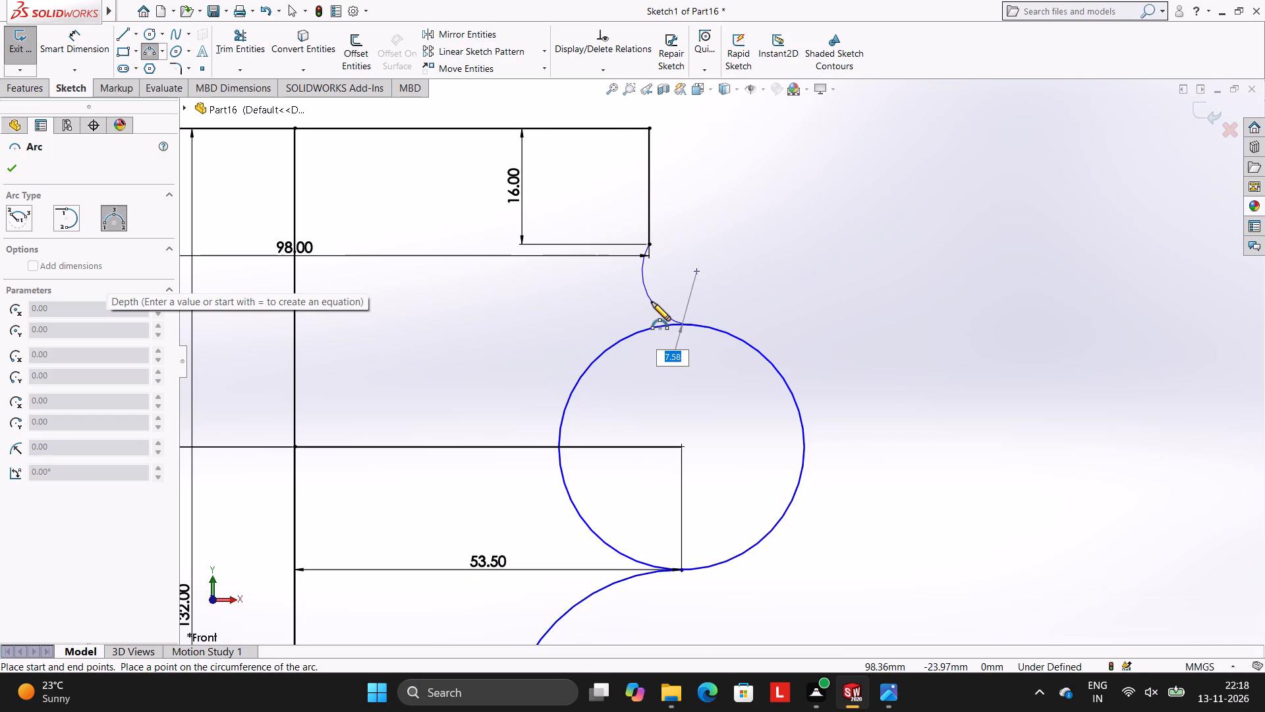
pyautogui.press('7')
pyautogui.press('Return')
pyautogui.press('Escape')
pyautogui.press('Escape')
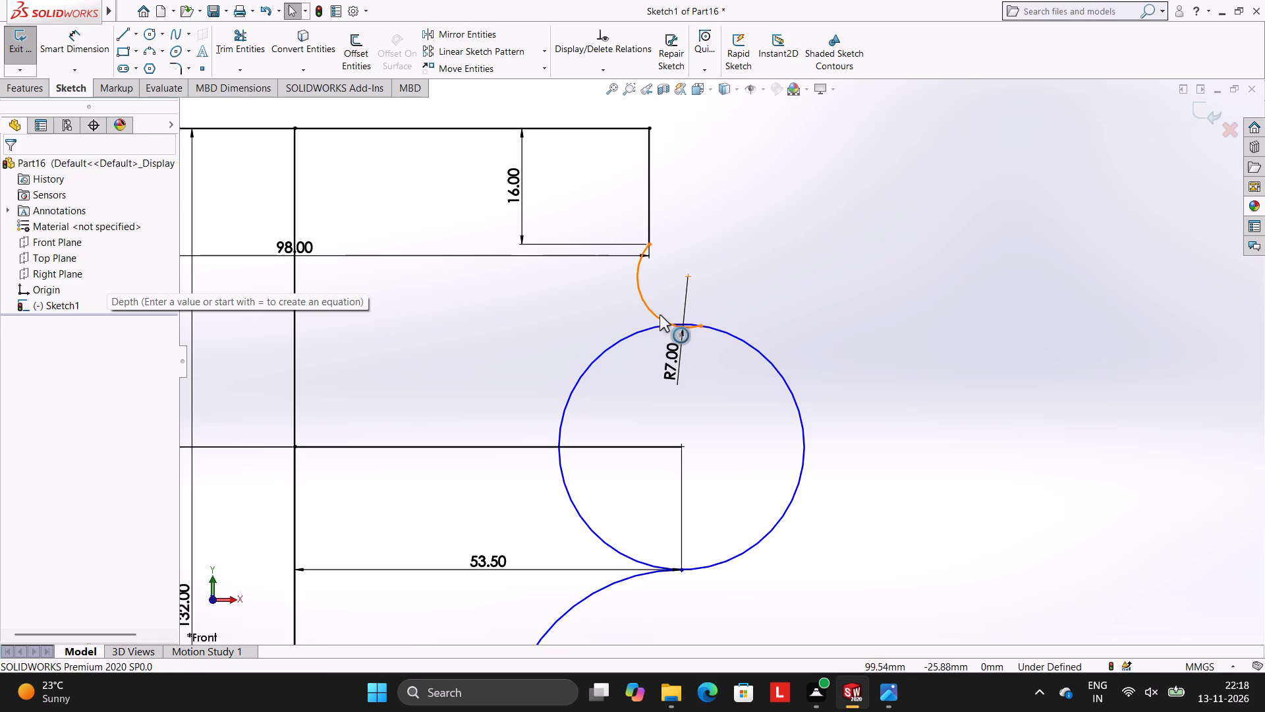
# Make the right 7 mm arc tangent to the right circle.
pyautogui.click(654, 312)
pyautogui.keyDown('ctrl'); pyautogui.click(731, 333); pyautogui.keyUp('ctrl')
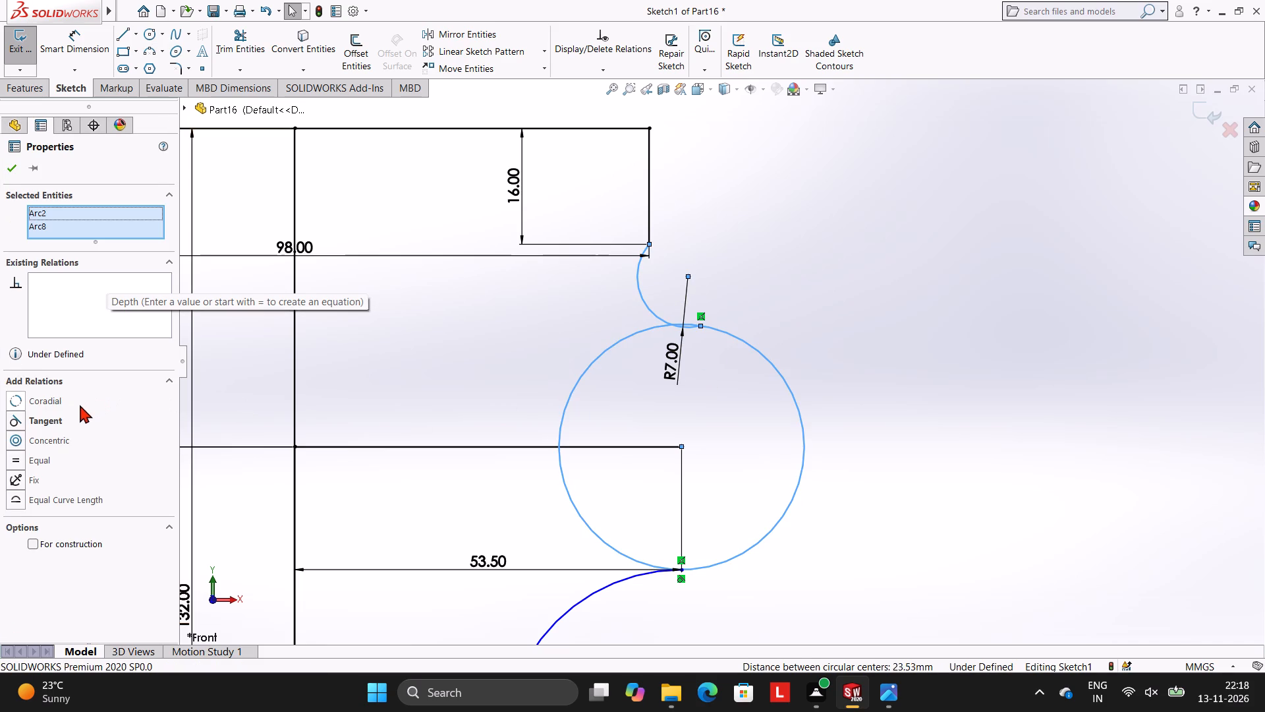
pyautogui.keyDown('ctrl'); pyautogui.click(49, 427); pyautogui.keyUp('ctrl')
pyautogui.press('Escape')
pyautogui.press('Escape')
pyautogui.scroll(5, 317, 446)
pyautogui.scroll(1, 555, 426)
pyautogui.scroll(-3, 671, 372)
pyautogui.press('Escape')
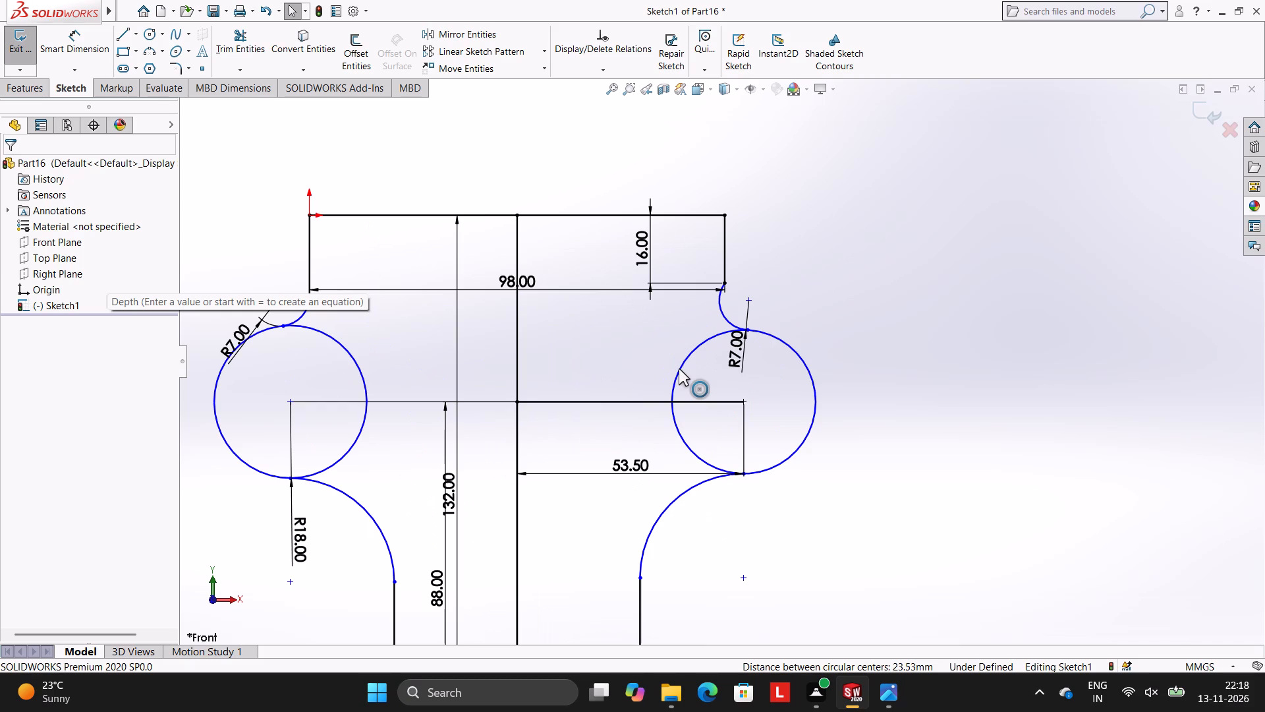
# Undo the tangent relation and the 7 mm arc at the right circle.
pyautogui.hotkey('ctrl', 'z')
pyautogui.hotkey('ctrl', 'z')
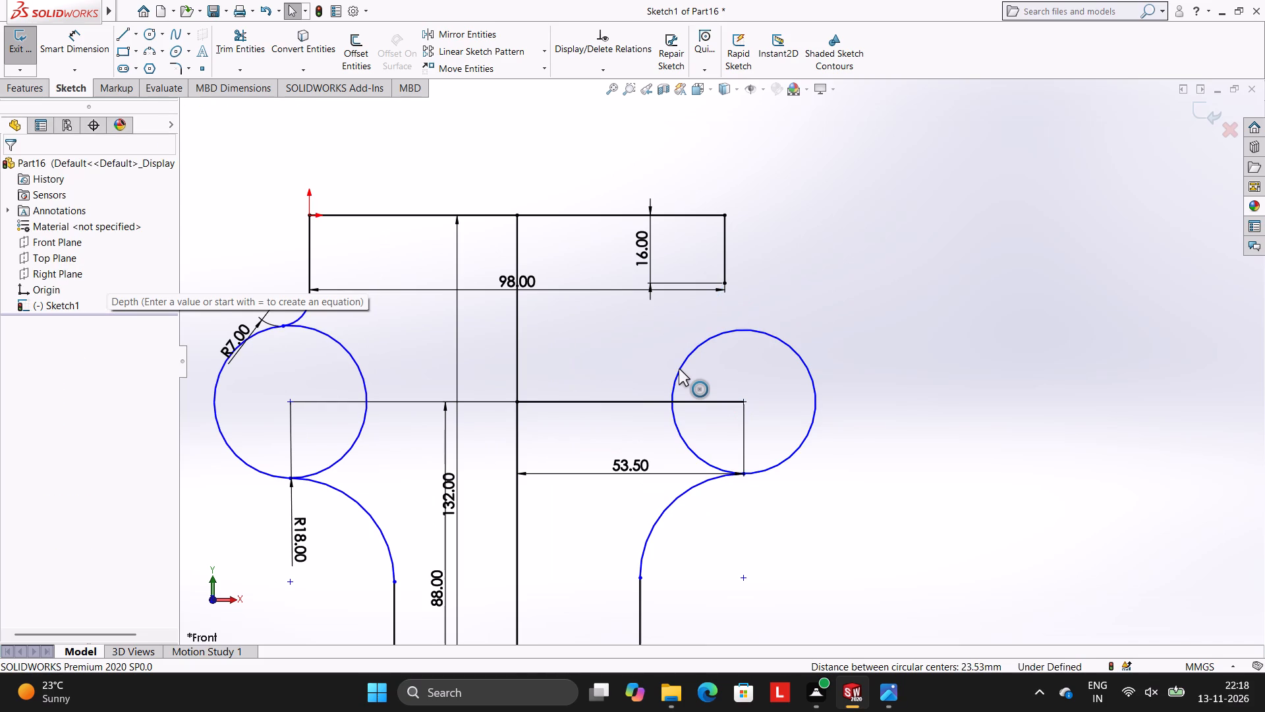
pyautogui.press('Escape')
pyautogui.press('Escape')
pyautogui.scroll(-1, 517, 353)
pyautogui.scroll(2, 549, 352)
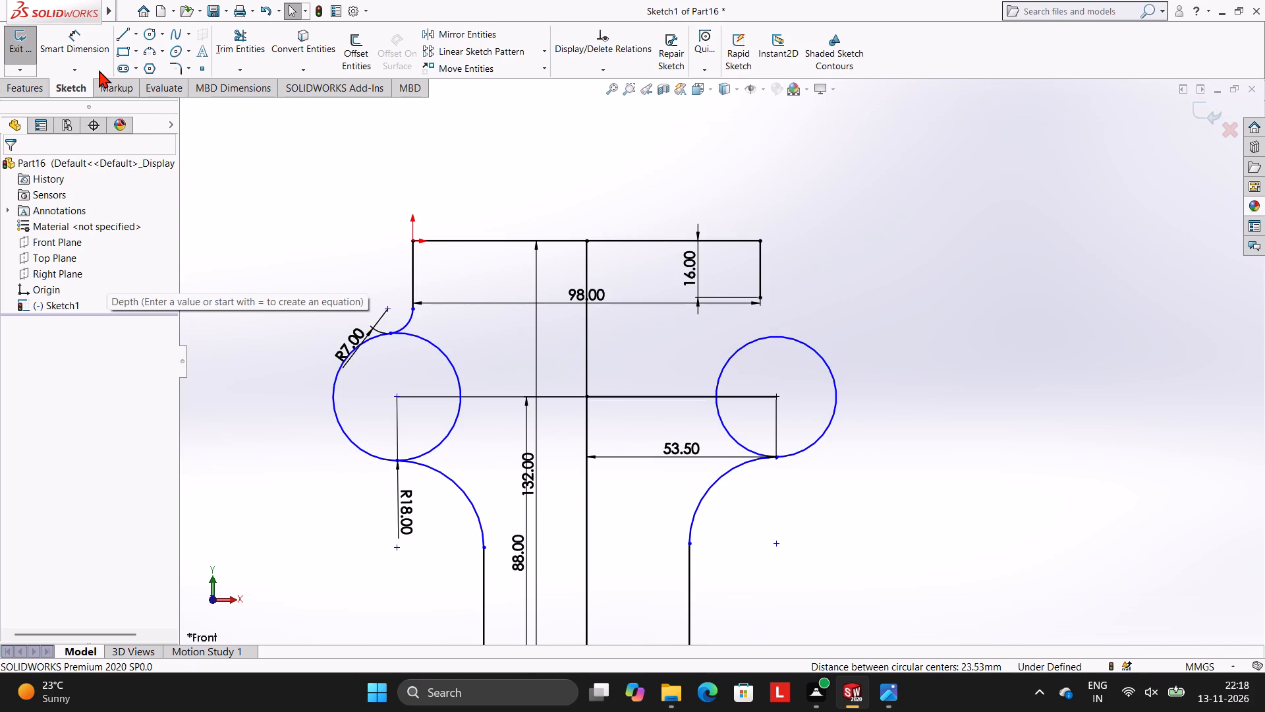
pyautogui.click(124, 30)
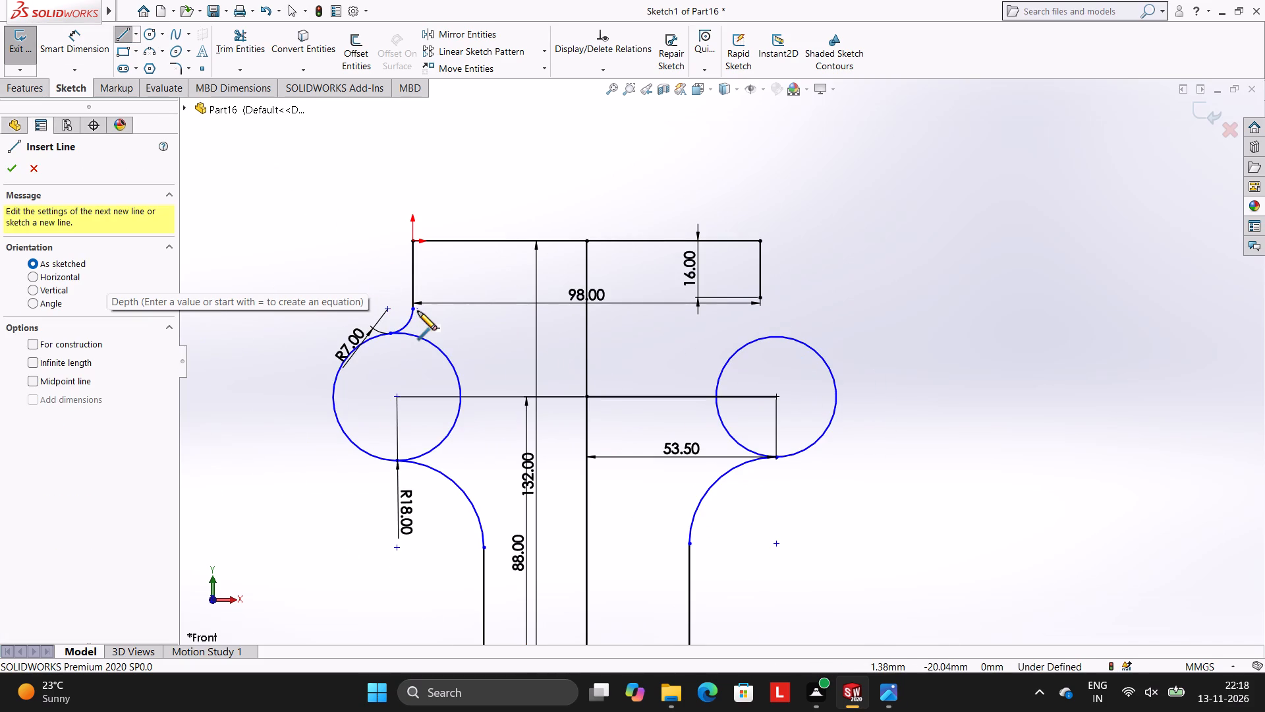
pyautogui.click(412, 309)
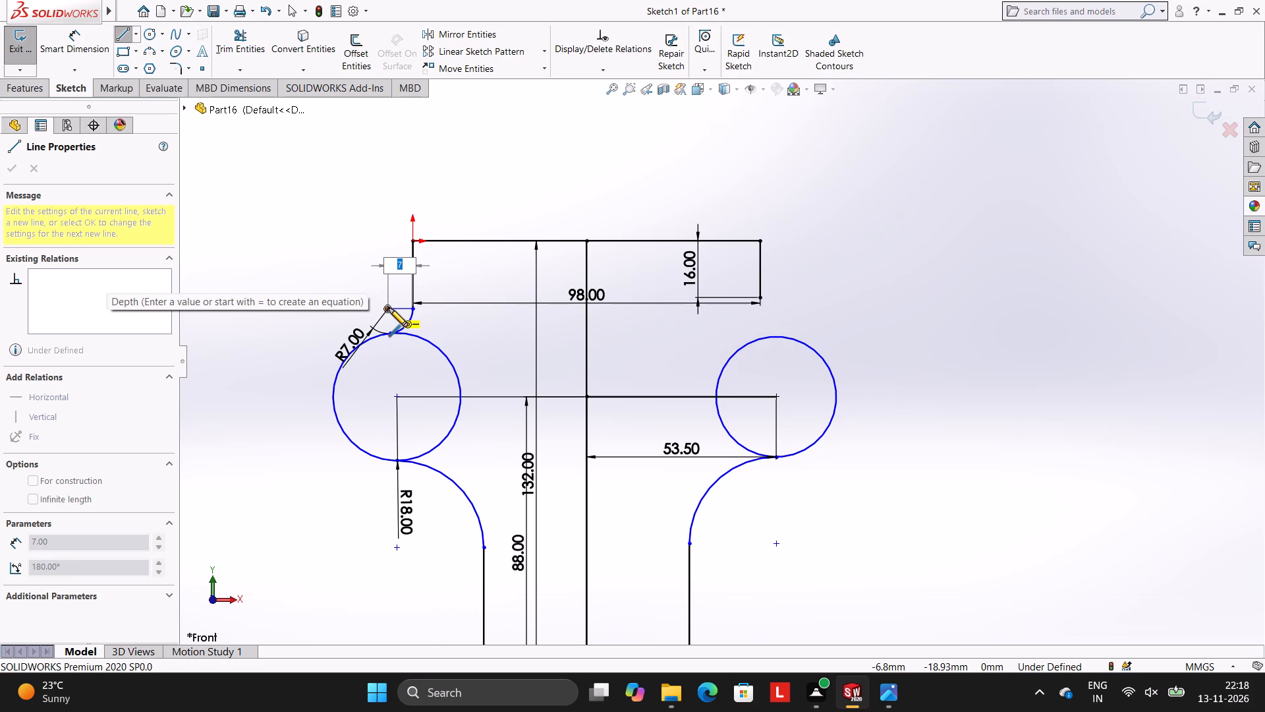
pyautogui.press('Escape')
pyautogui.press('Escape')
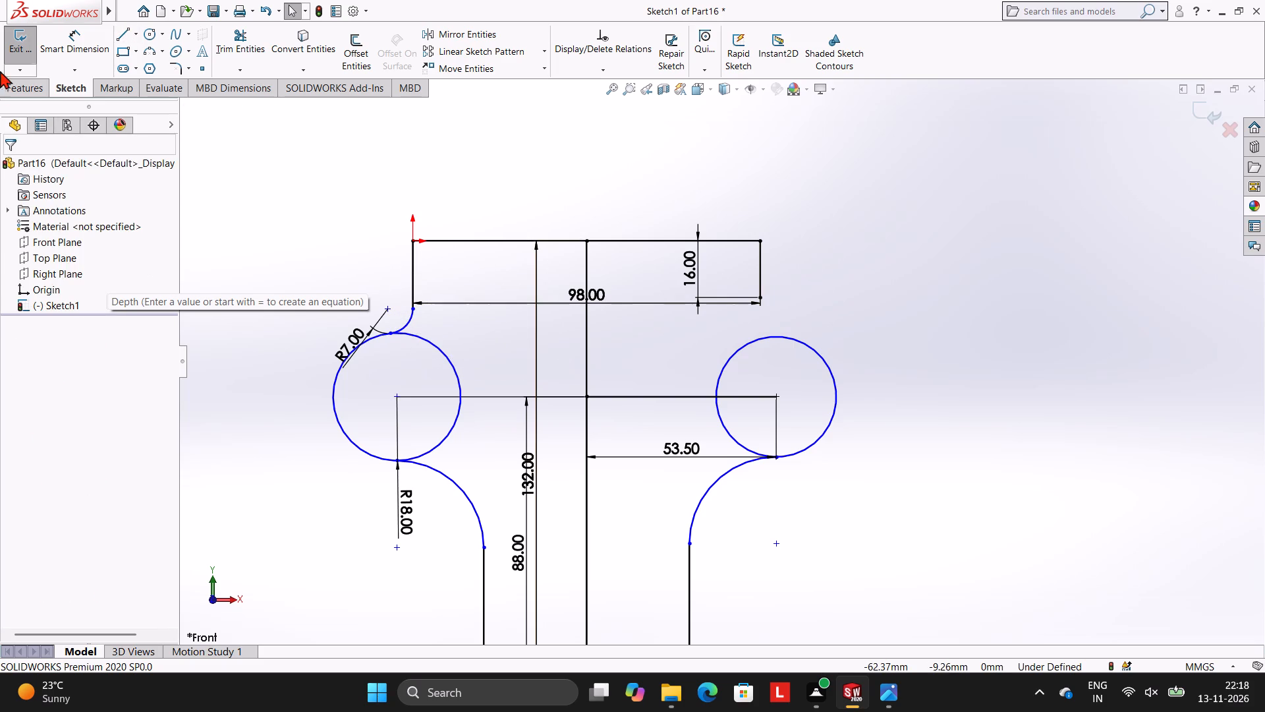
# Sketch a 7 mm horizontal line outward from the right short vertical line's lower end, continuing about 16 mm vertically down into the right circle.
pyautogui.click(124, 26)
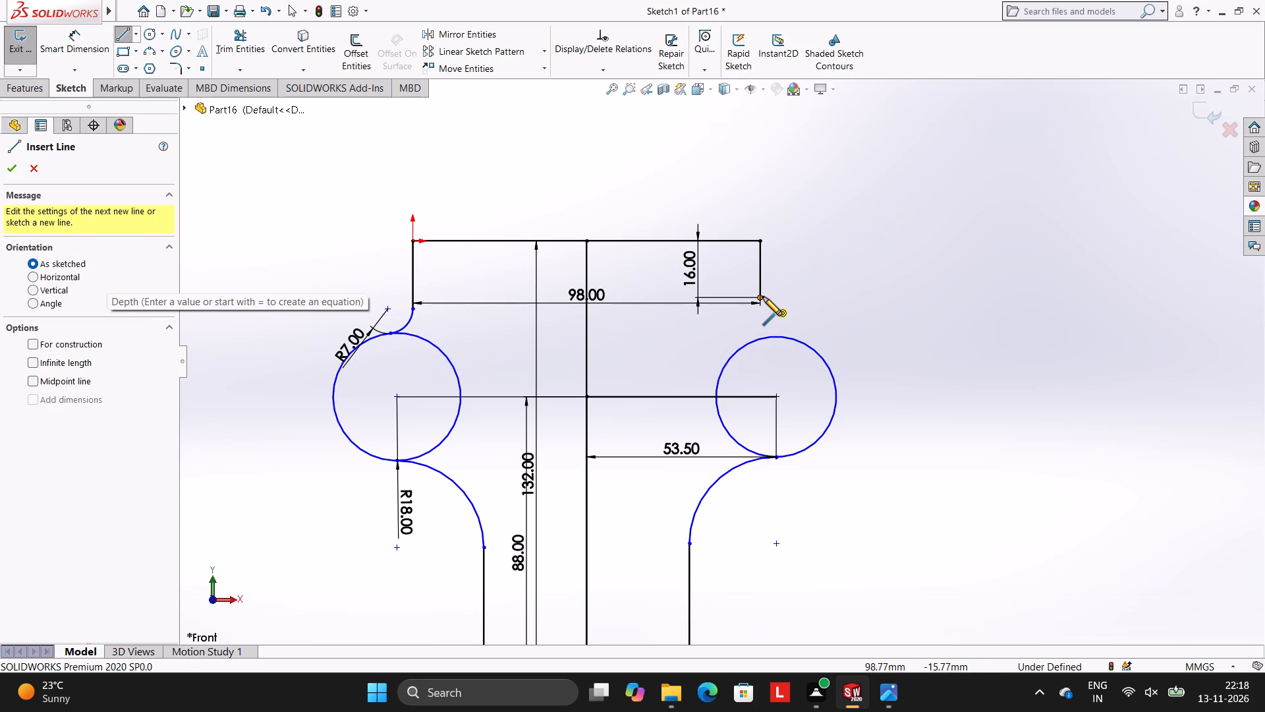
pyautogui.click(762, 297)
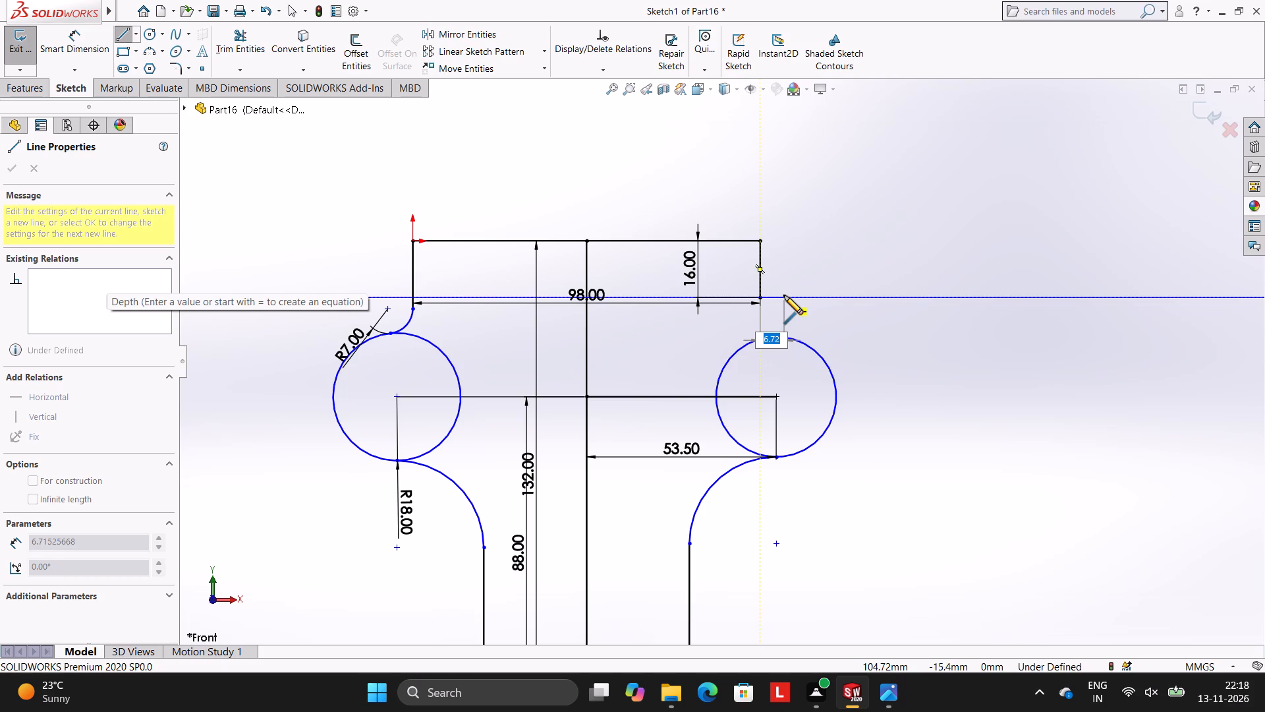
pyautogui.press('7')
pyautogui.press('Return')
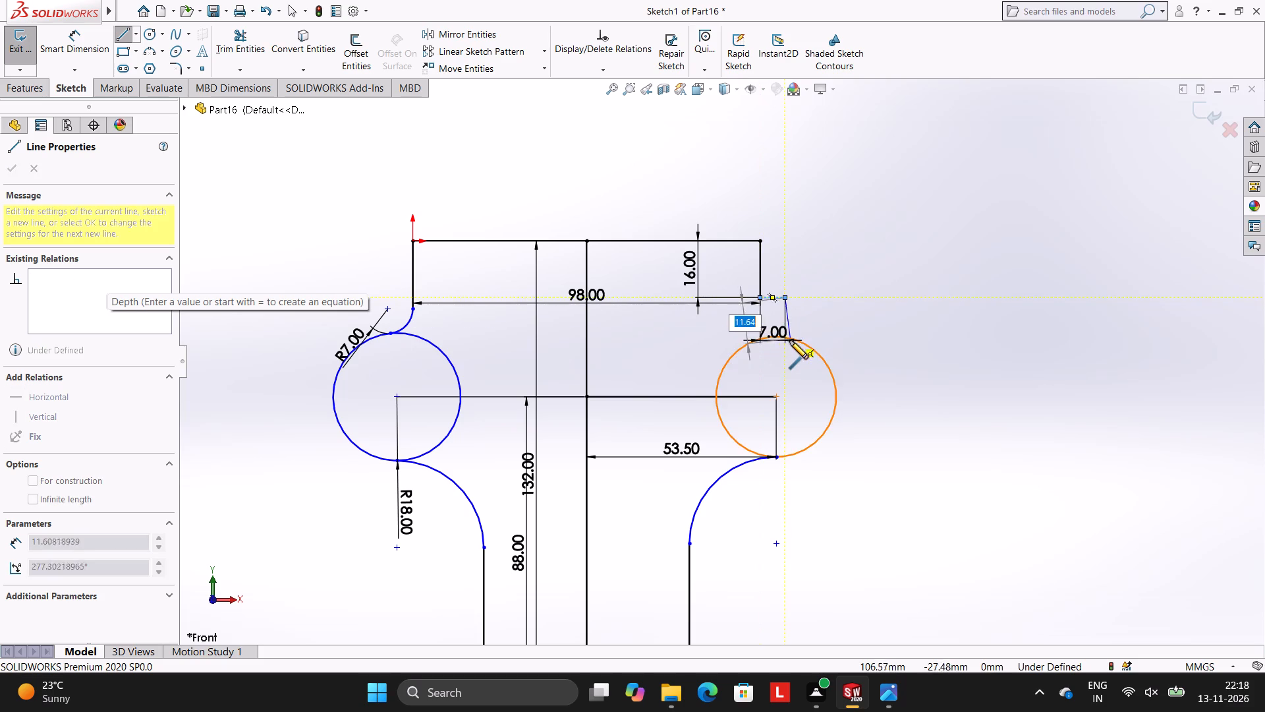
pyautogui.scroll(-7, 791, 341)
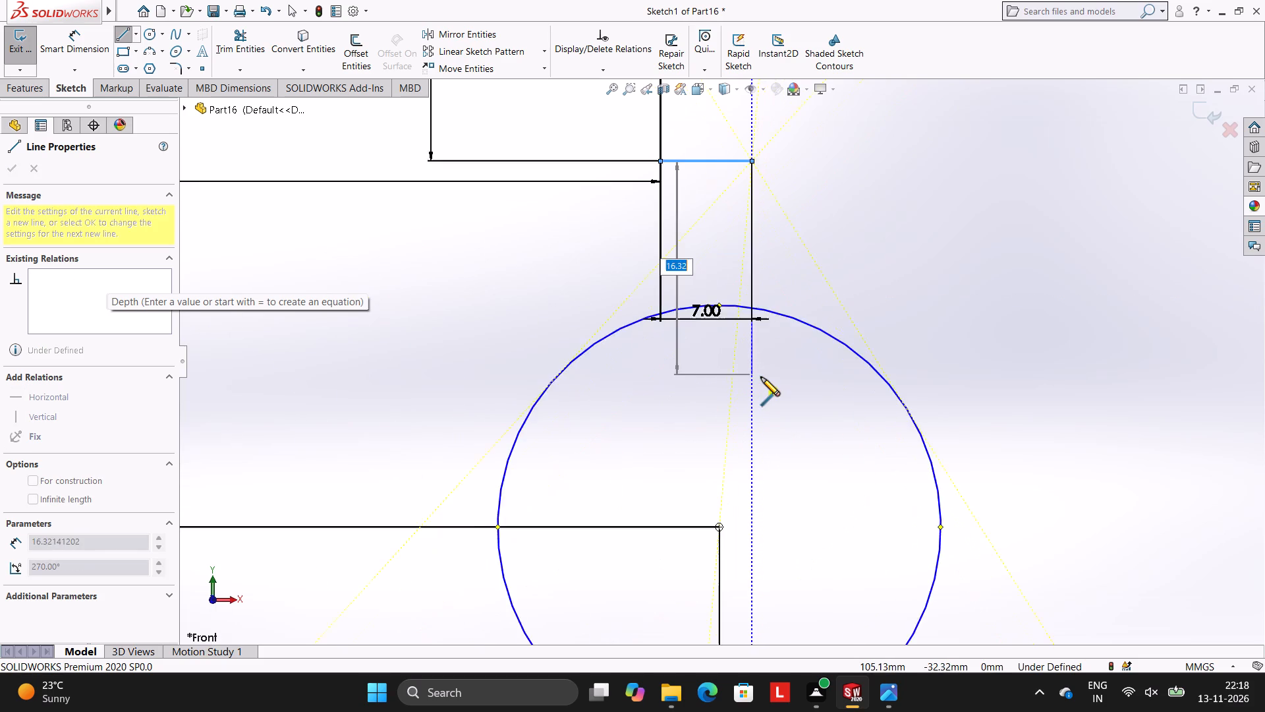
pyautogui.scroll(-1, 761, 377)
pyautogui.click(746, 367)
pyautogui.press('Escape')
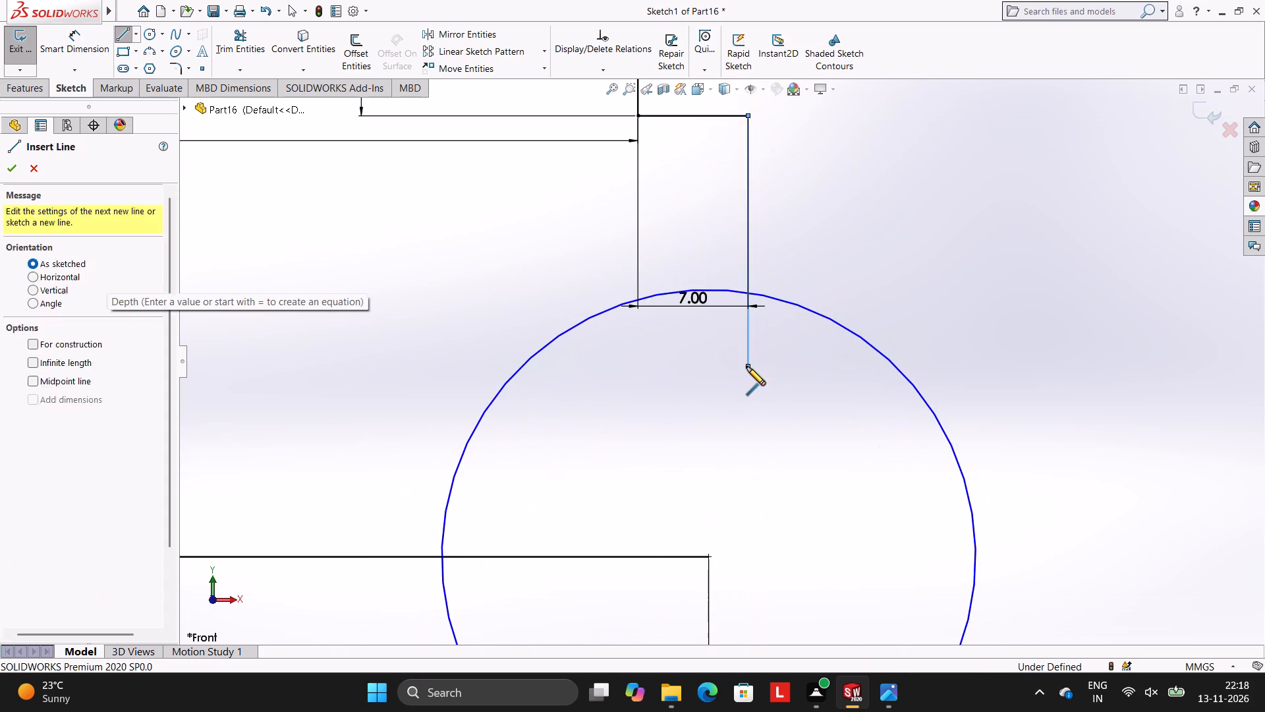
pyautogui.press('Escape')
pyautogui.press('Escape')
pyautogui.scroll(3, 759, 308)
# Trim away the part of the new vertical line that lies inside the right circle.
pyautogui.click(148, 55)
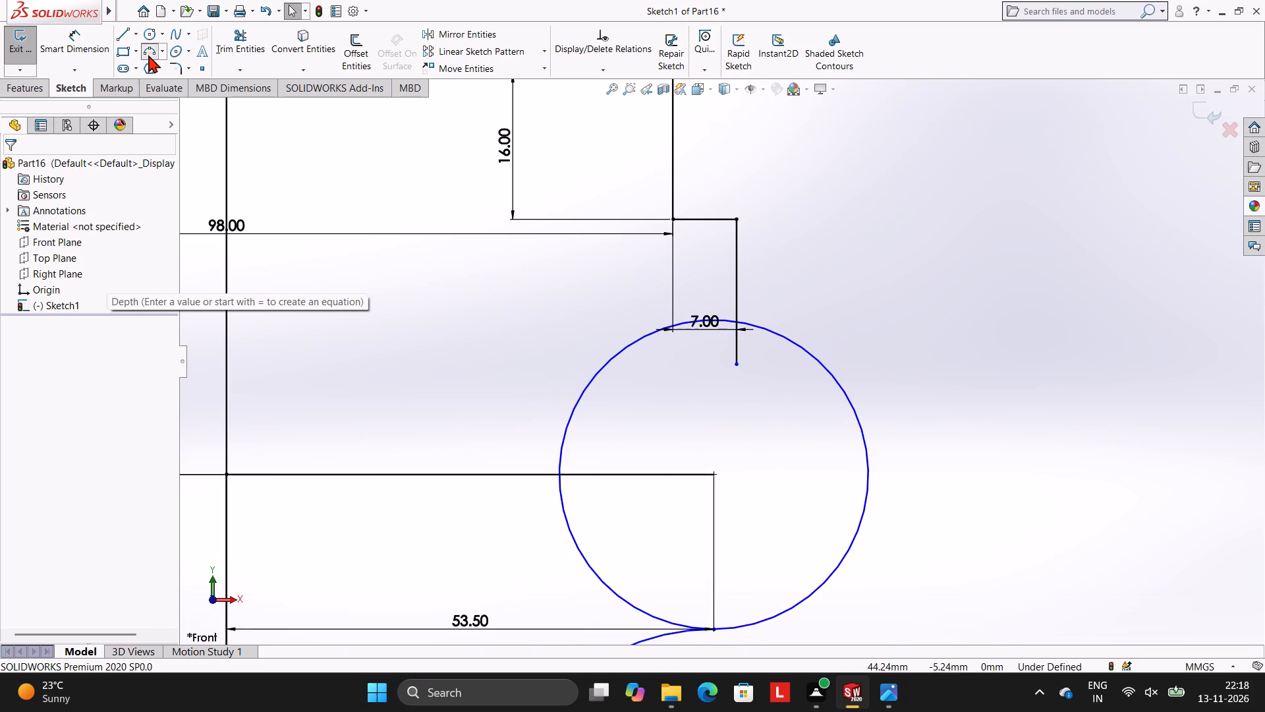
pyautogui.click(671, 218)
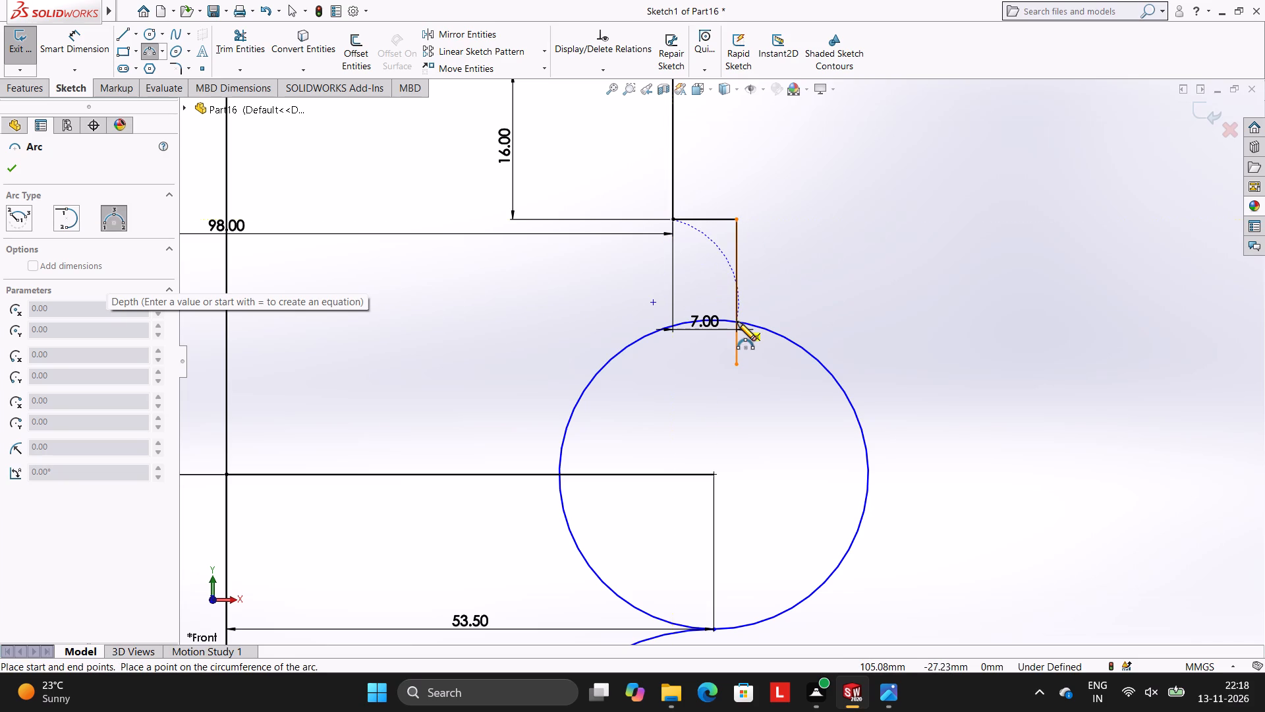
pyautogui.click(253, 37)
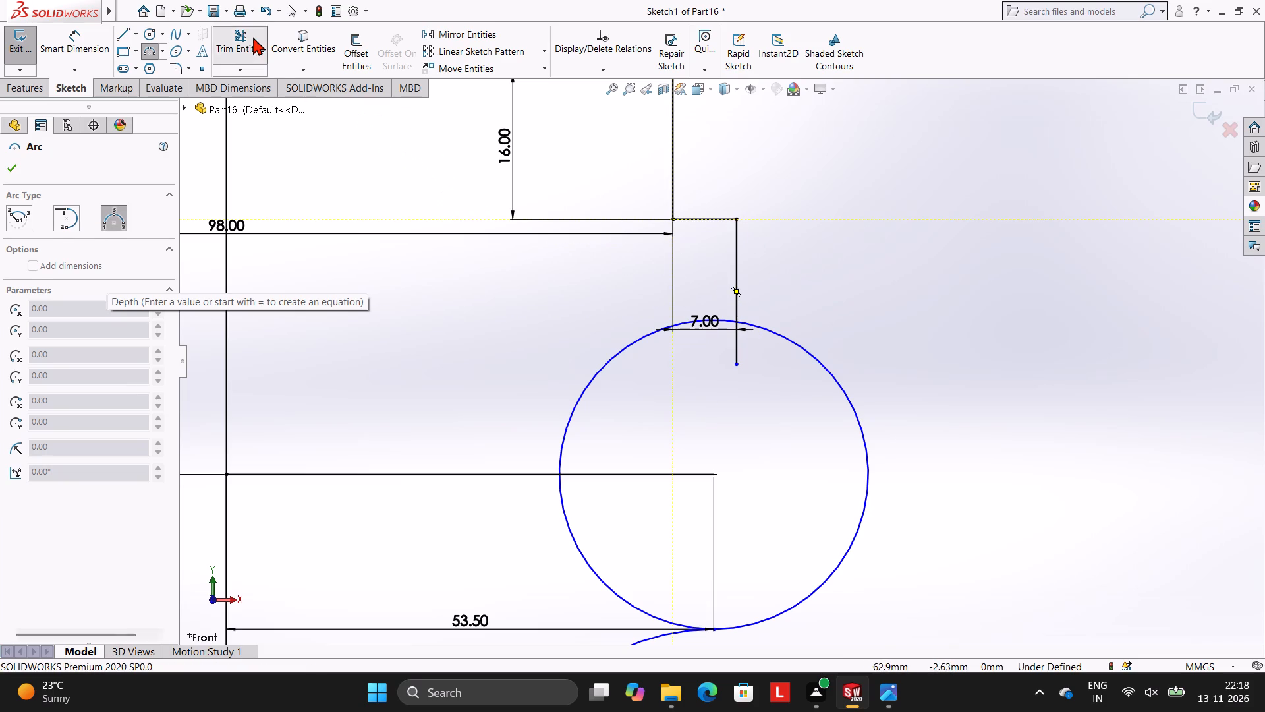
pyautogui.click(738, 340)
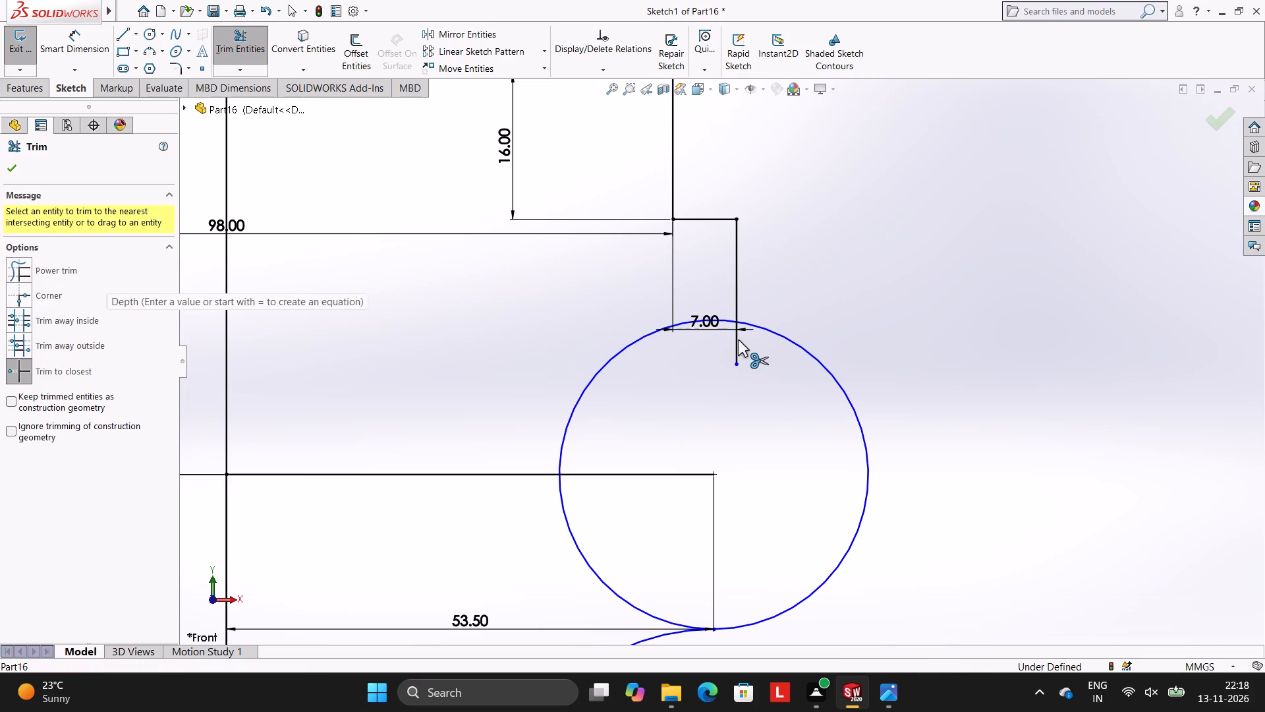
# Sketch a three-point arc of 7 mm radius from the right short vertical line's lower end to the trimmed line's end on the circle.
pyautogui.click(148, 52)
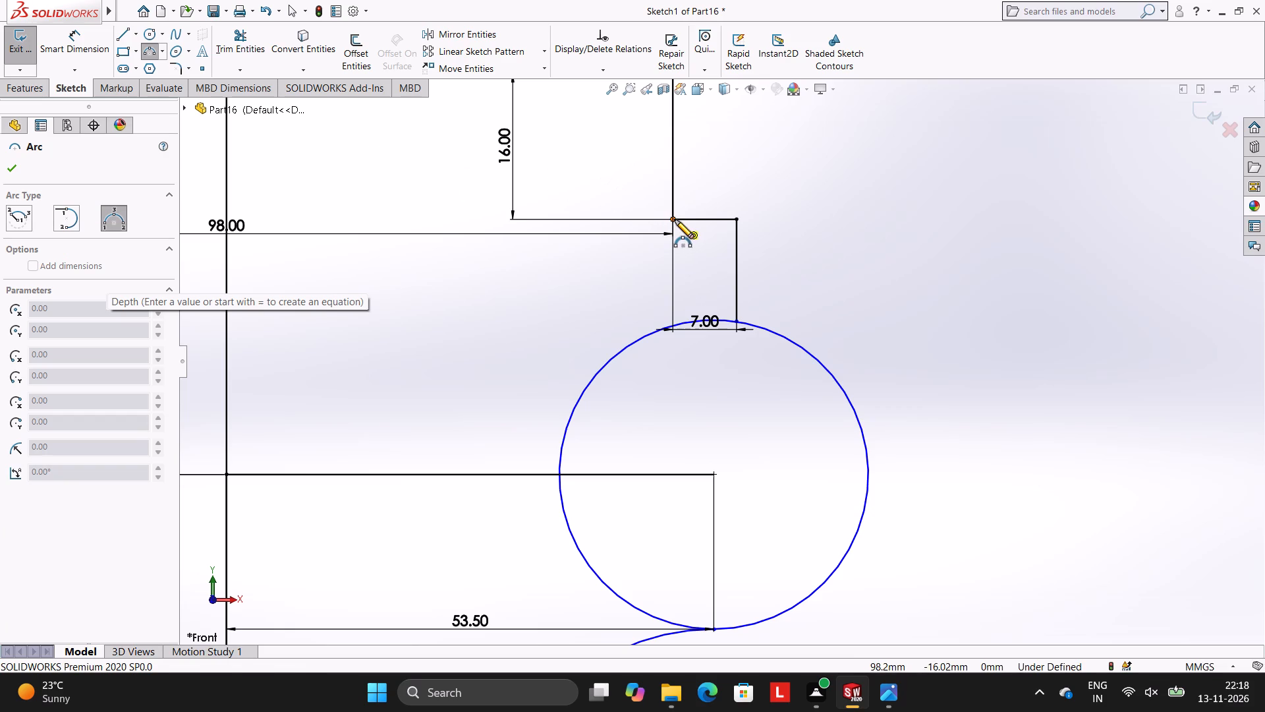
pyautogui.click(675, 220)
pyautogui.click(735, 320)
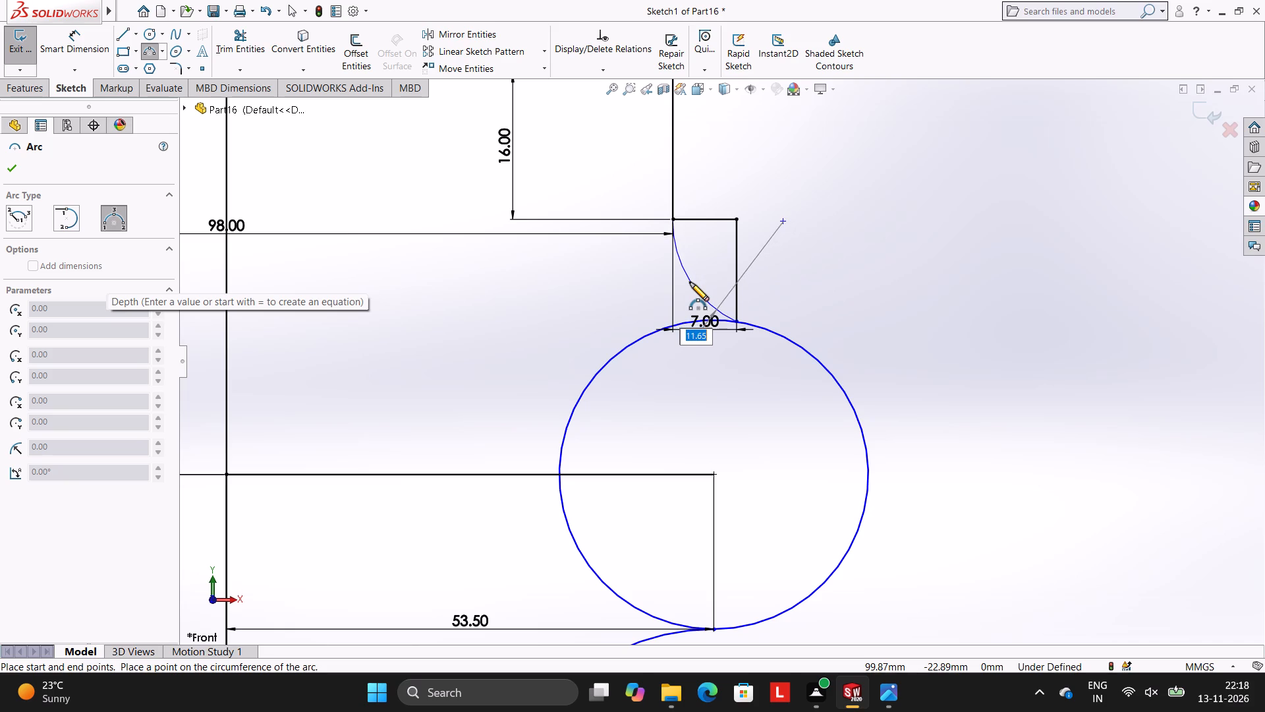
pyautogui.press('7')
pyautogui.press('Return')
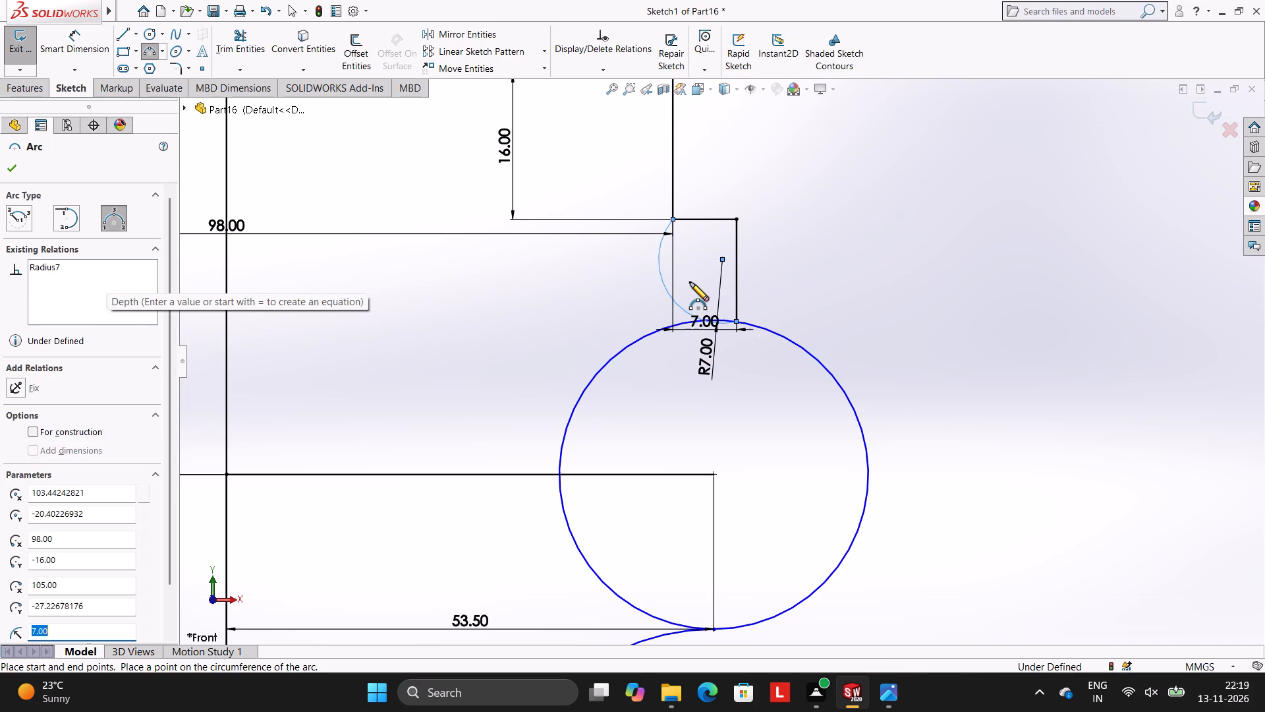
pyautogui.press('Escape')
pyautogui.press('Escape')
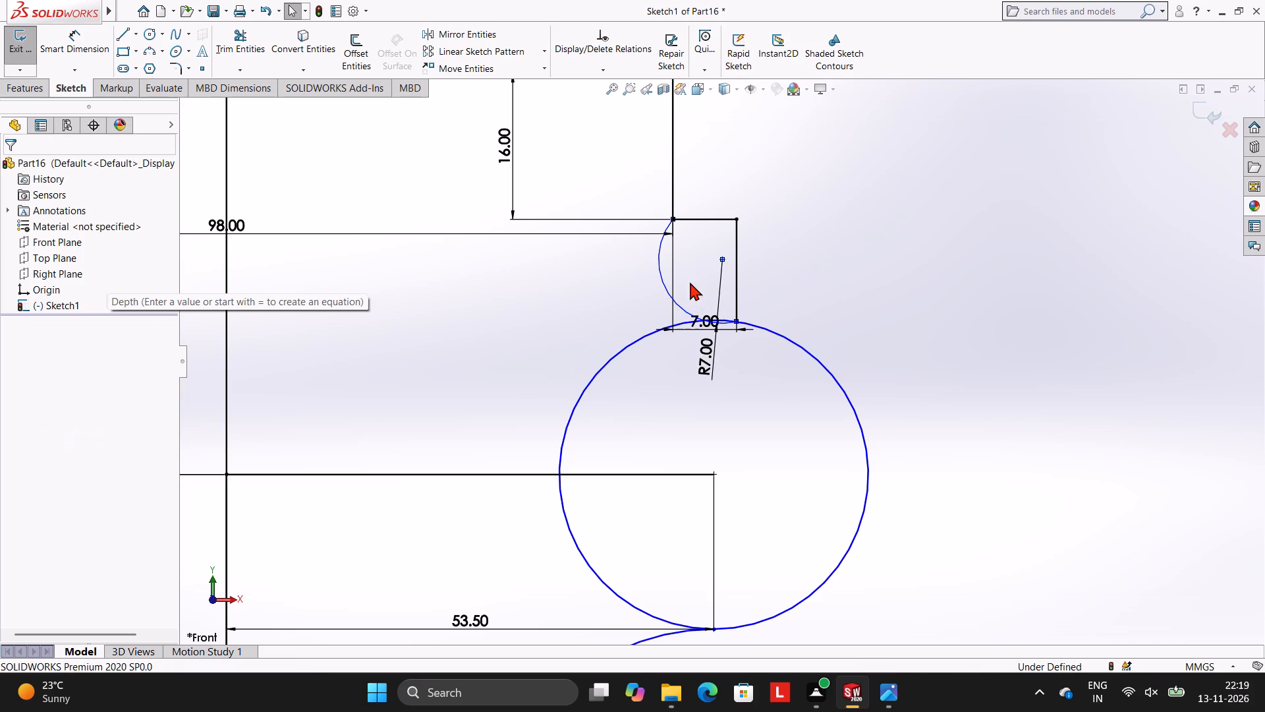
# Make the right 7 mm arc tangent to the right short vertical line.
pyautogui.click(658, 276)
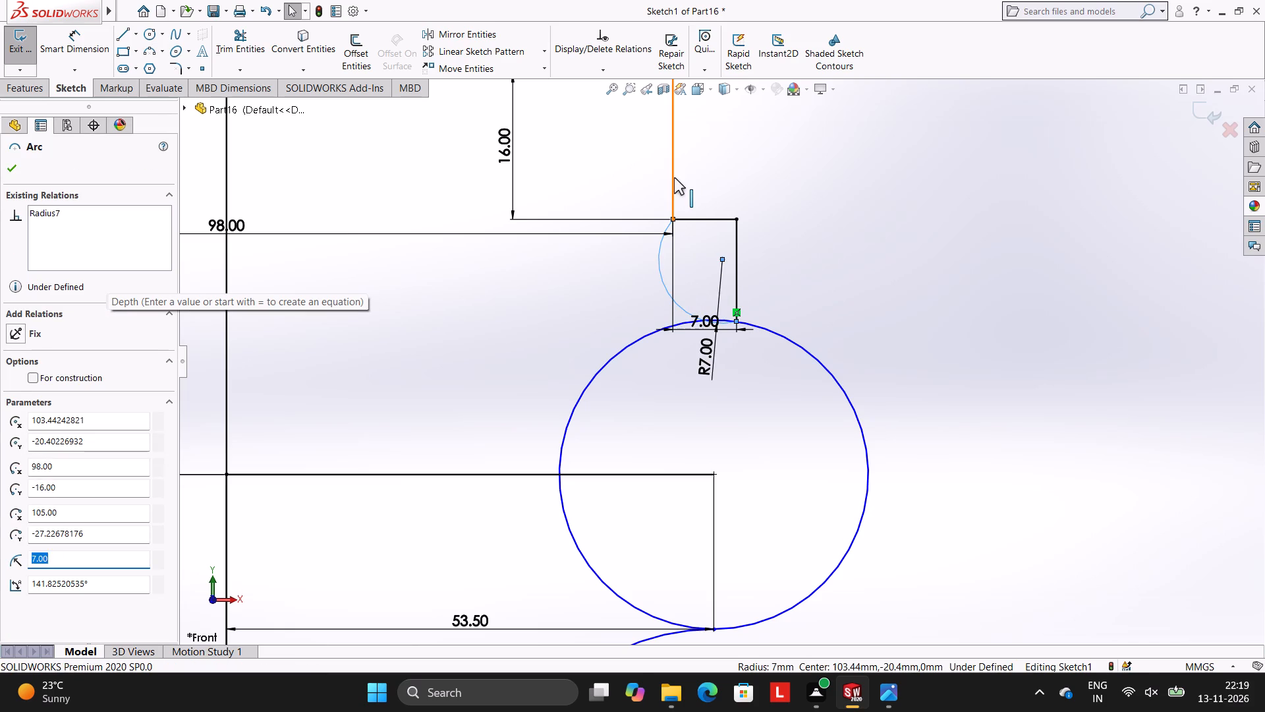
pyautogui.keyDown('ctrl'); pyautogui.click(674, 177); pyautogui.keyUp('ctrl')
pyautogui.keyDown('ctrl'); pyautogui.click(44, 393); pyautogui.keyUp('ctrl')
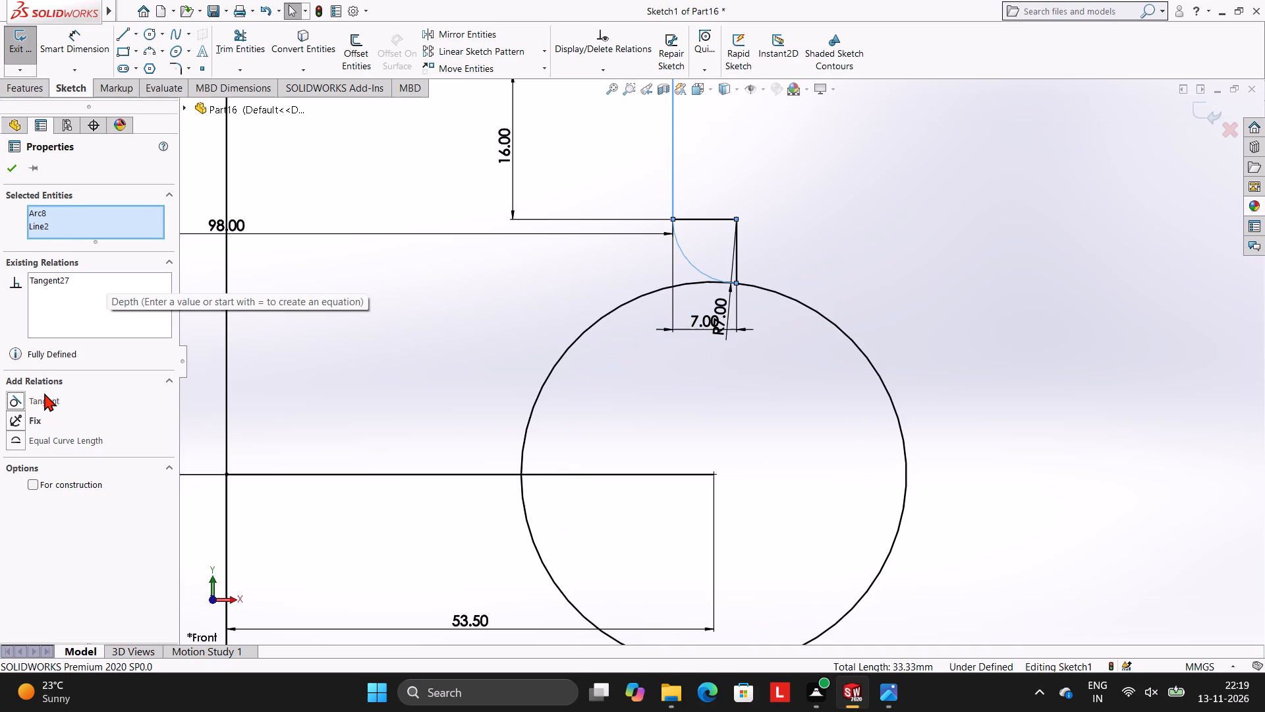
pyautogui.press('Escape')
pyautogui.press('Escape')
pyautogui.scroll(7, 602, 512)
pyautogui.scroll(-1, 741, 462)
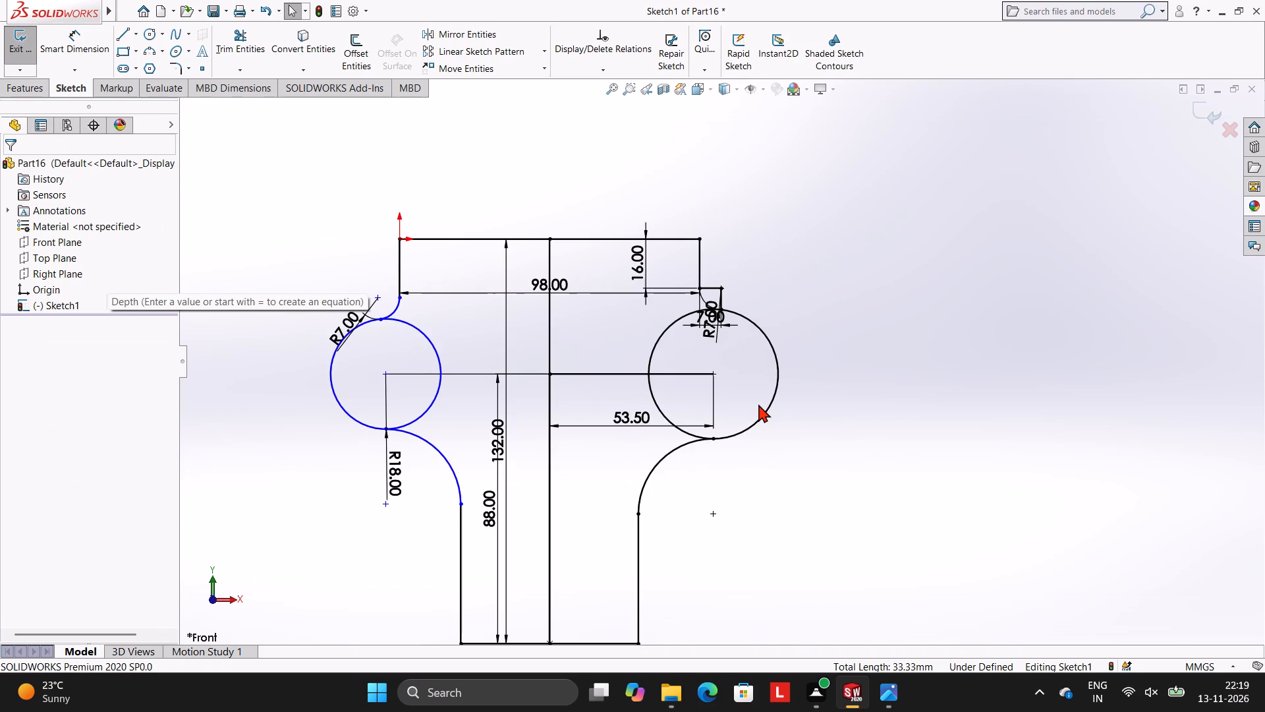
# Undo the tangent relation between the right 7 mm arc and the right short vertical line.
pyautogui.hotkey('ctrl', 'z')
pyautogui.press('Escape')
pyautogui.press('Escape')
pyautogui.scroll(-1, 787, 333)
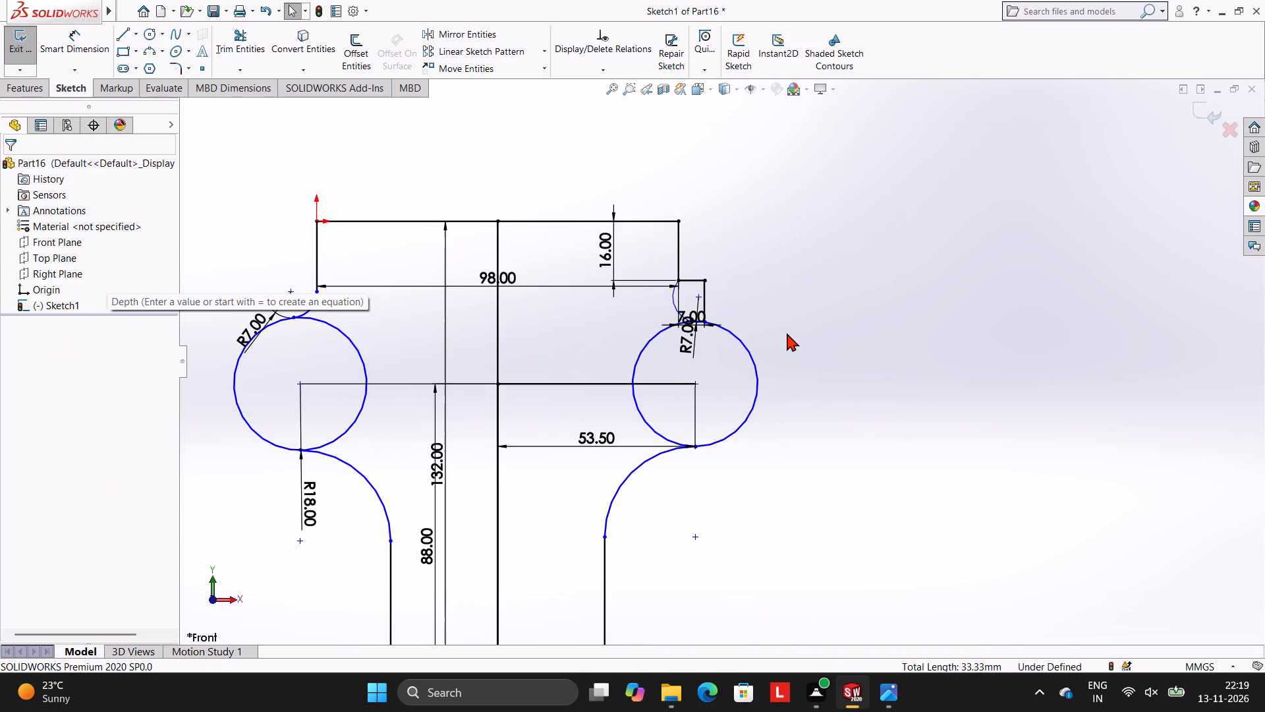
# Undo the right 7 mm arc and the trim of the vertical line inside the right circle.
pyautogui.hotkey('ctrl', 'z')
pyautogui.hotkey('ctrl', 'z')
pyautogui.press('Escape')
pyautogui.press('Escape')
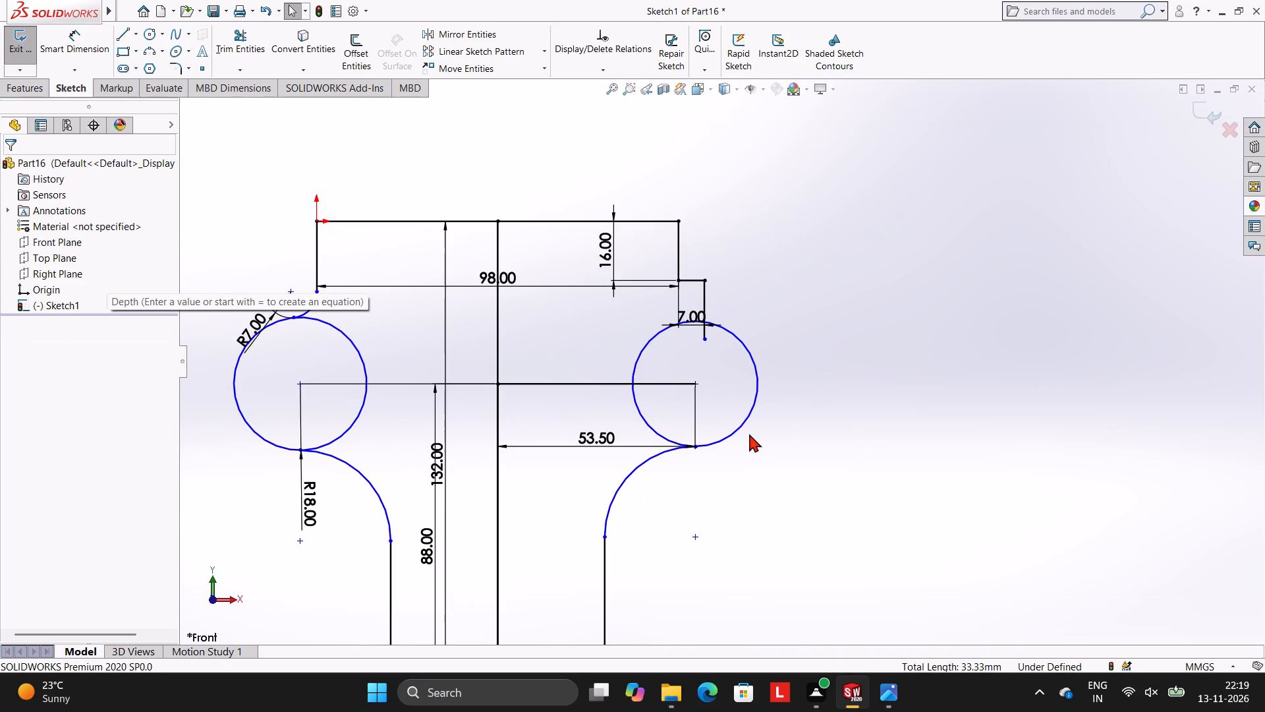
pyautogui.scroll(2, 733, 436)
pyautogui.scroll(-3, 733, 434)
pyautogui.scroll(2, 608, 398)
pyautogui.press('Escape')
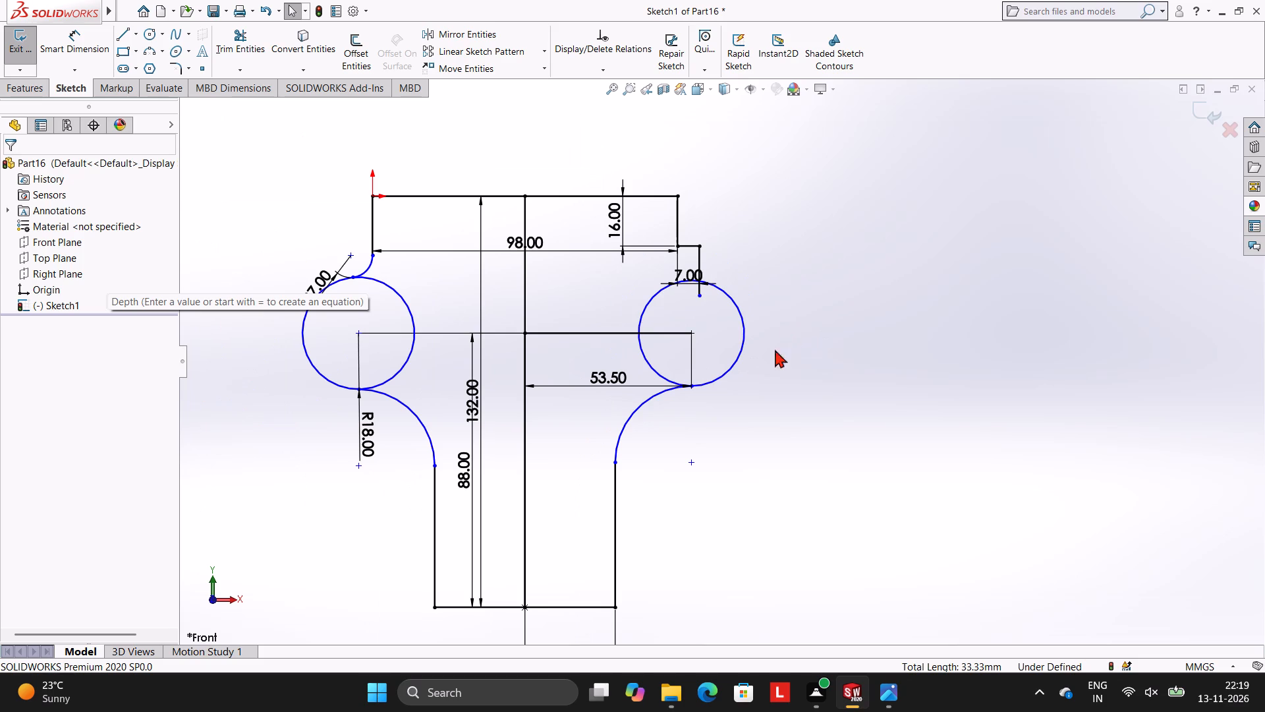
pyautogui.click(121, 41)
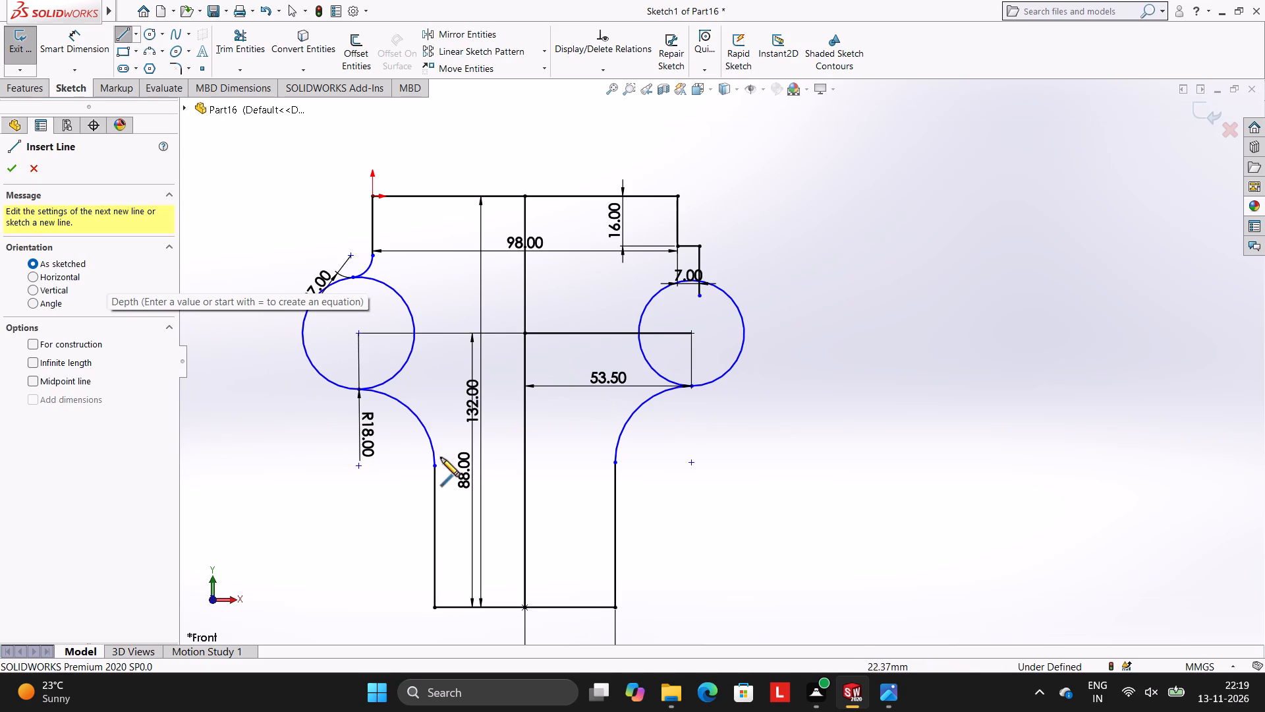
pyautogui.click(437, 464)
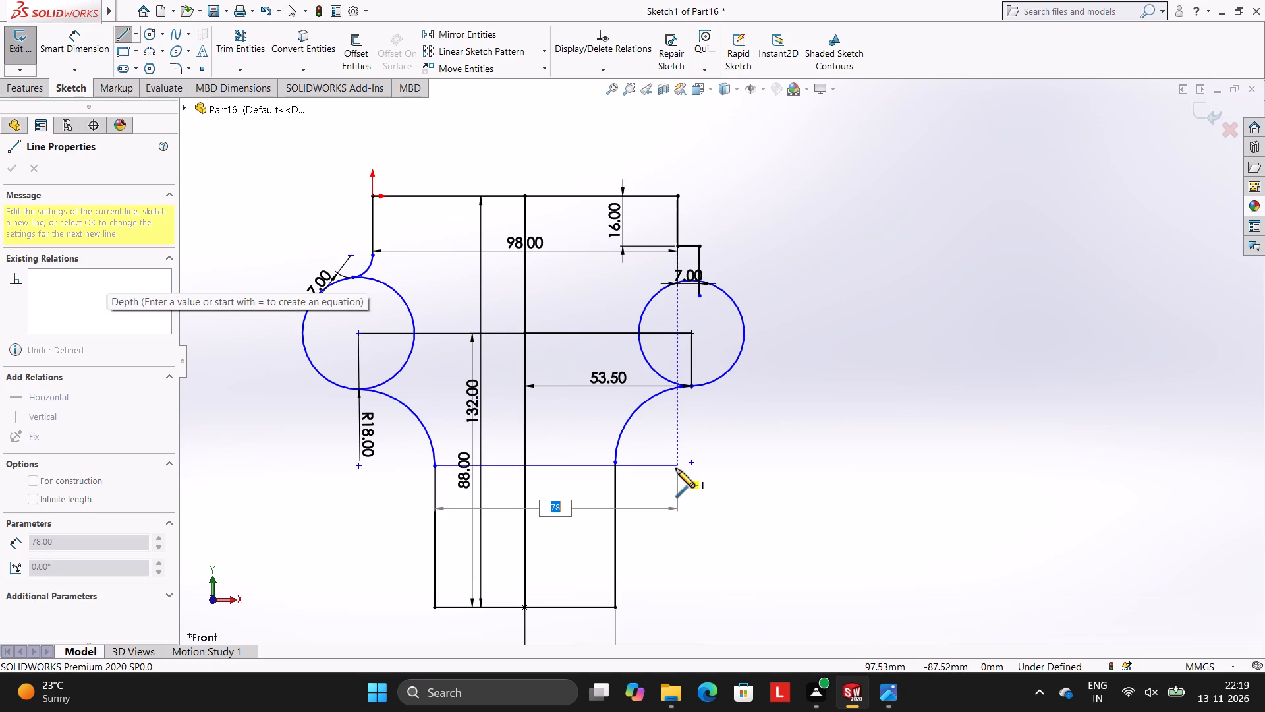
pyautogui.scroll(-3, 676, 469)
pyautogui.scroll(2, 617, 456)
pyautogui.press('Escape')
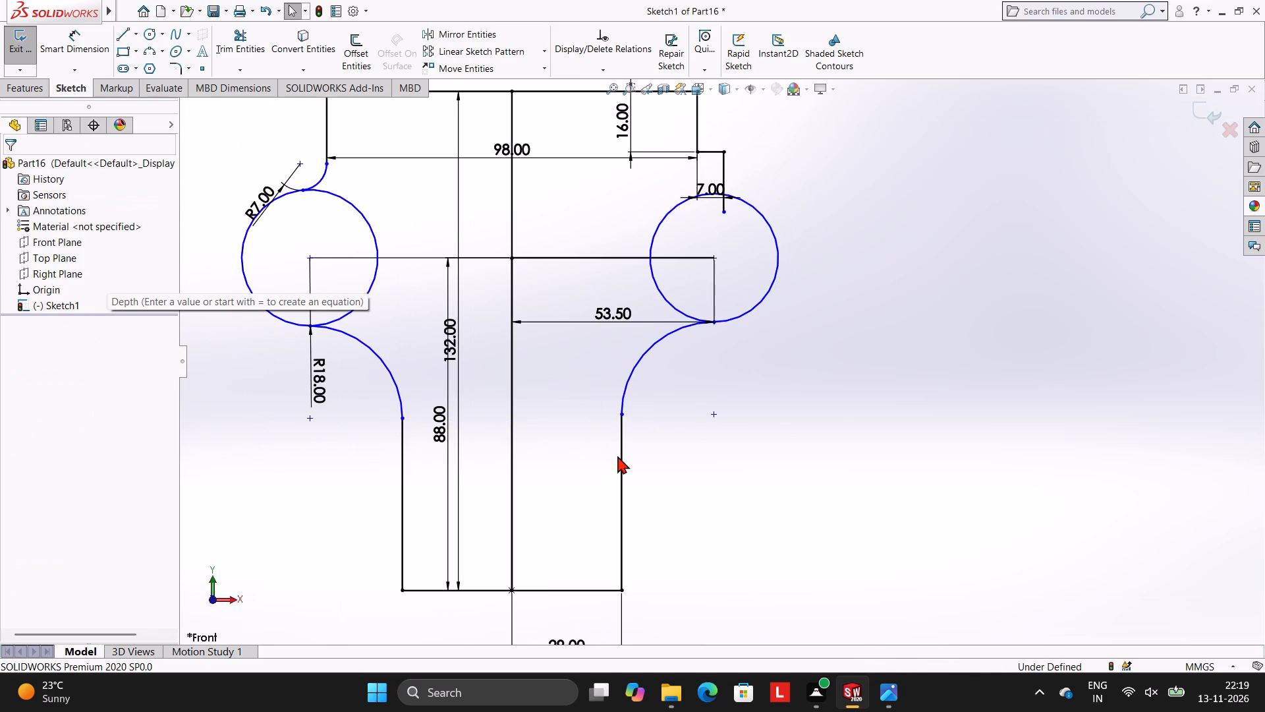
# Undo repeatedly past the right-side helper lines and 7 mm arc until the left 16 mm and 53.5 mm dimensions are restored.
pyautogui.hotkey('ctrl', 'z')
pyautogui.hotkey('ctrl', 'z')
pyautogui.hotkey('ctrl', 'z')
pyautogui.hotkey('ctrl', 'z')
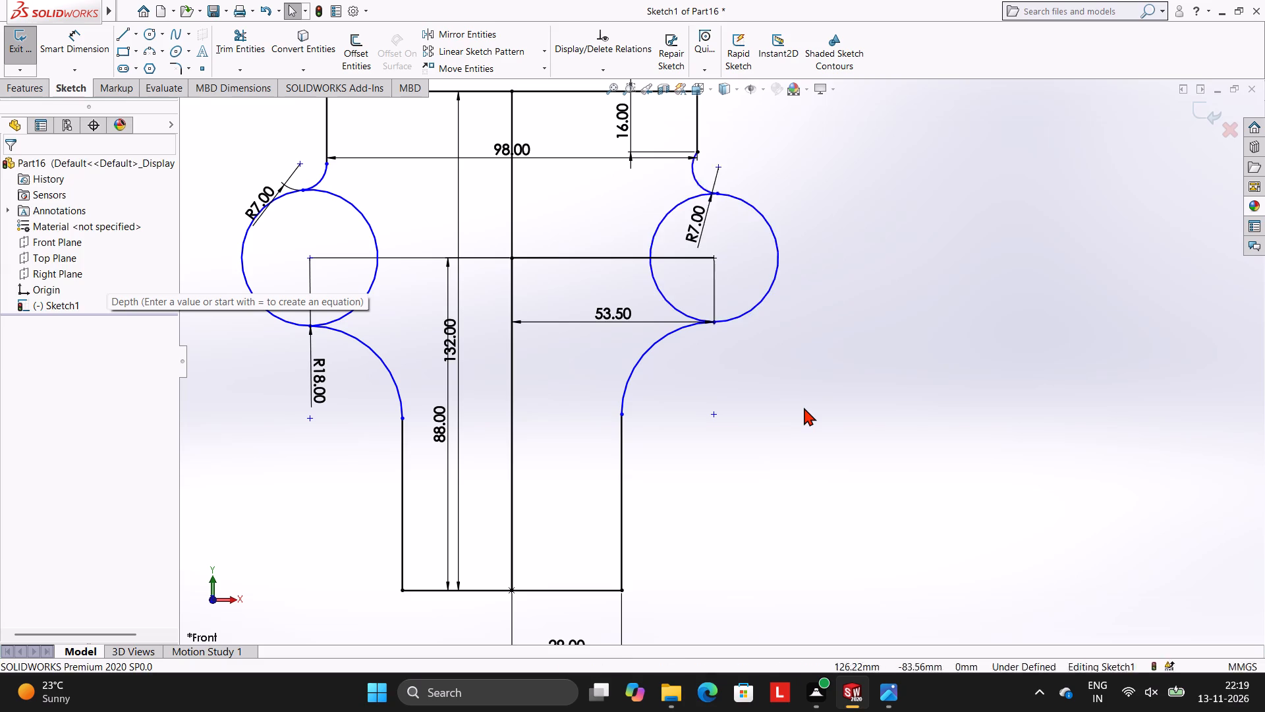
pyautogui.hotkey('ctrl', 'z')
pyautogui.hotkey('ctrl', 'z')
pyautogui.hotkey('ctrl', 'z')
pyautogui.hotkey('ctrl', 'z')
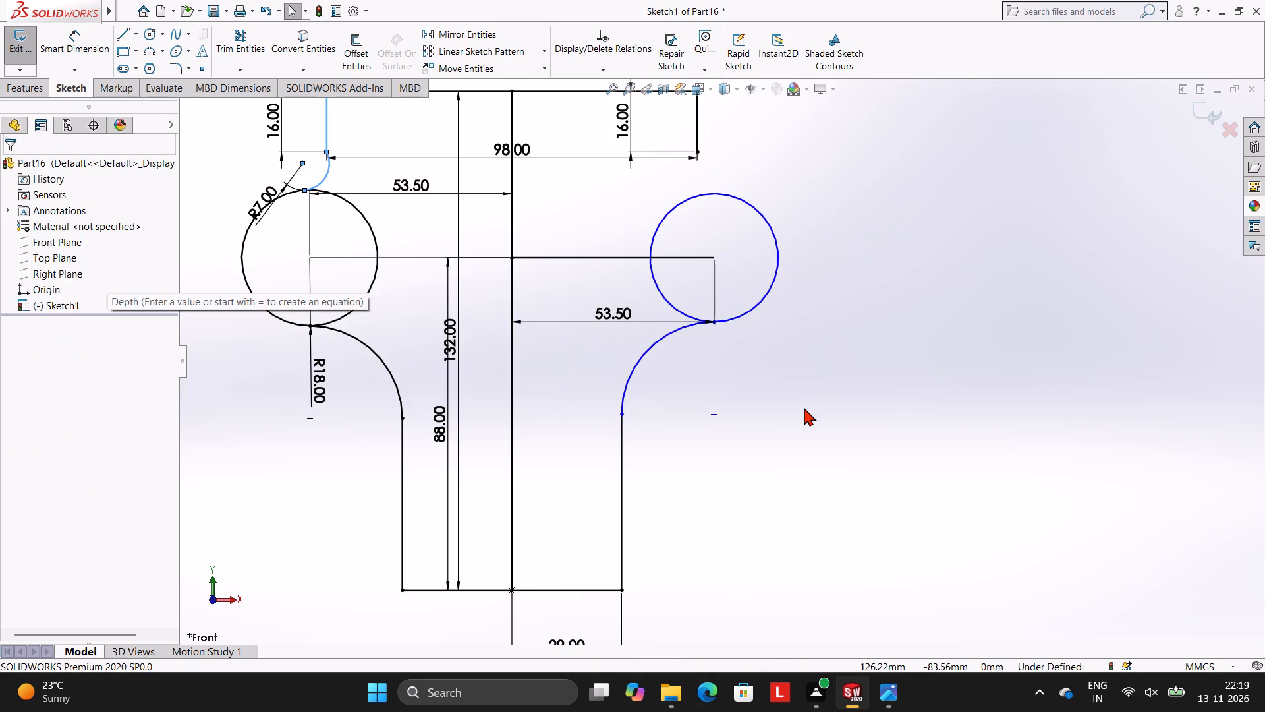
# Undo repeatedly past the left 7 mm arc, the vertical-line trims and the 22 mm arc below the right circle.
pyautogui.hotkey('ctrl', 'z')
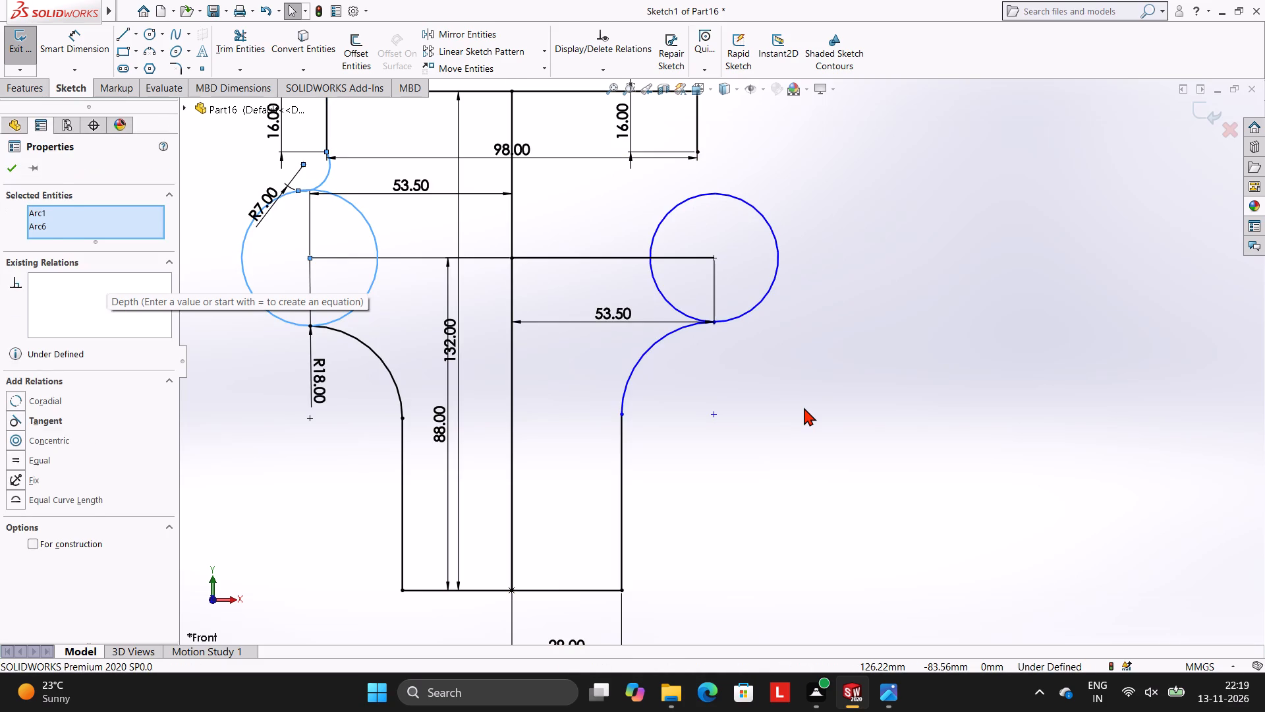
pyautogui.hotkey('ctrl', 'z')
pyautogui.hotkey('ctrl', 'z')
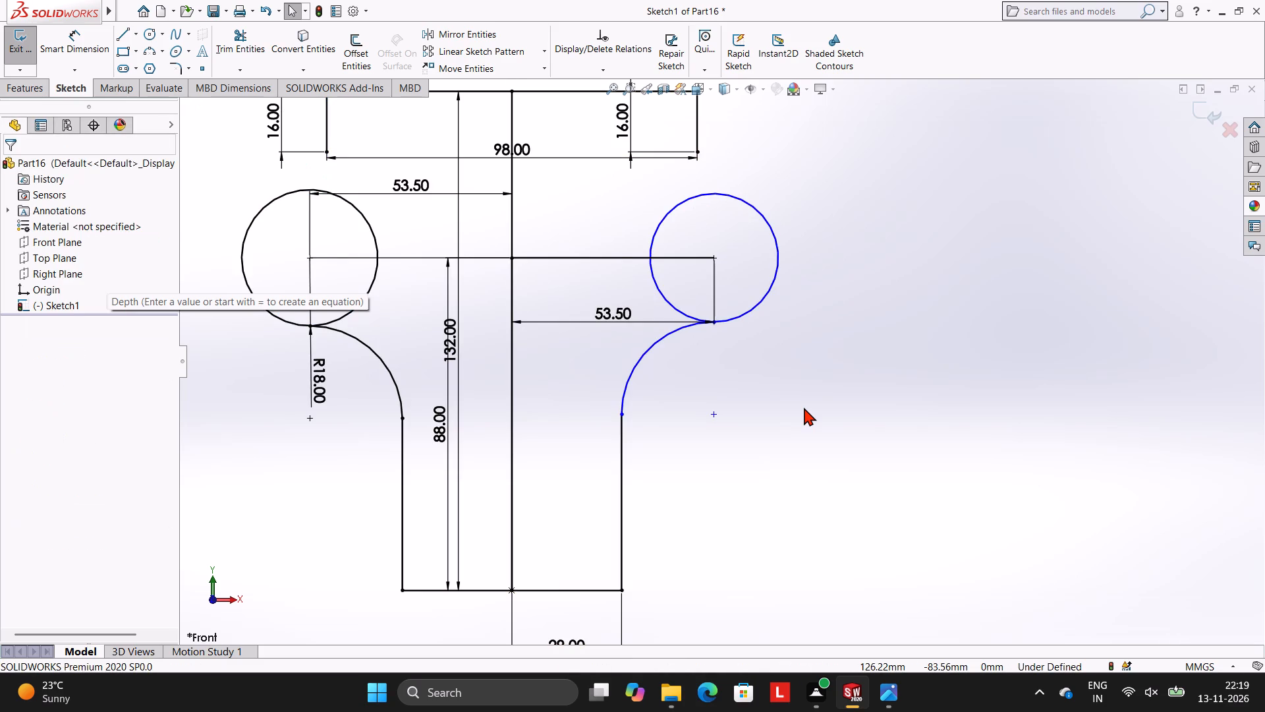
pyautogui.hotkey('ctrl', 'z')
pyautogui.hotkey('ctrl', 'z')
pyautogui.hotkey('ctrl', 'z')
pyautogui.hotkey('ctrl', 'z')
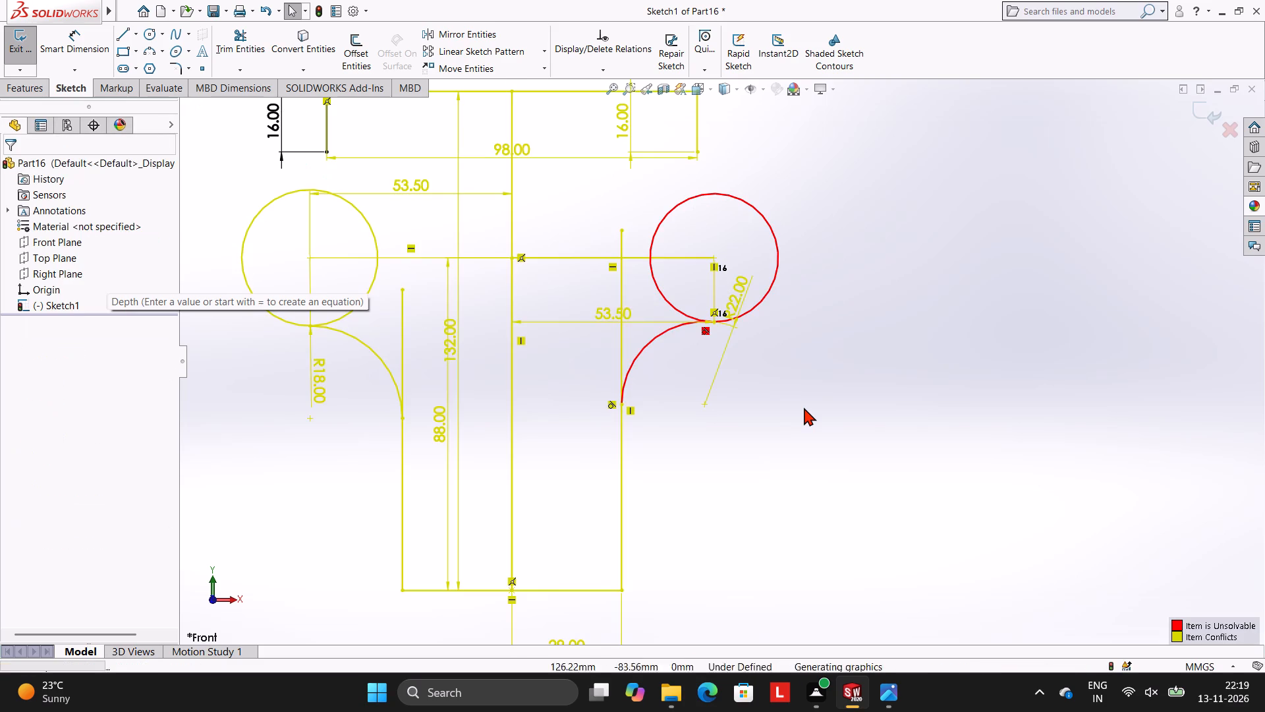
pyautogui.hotkey('ctrl', 'z')
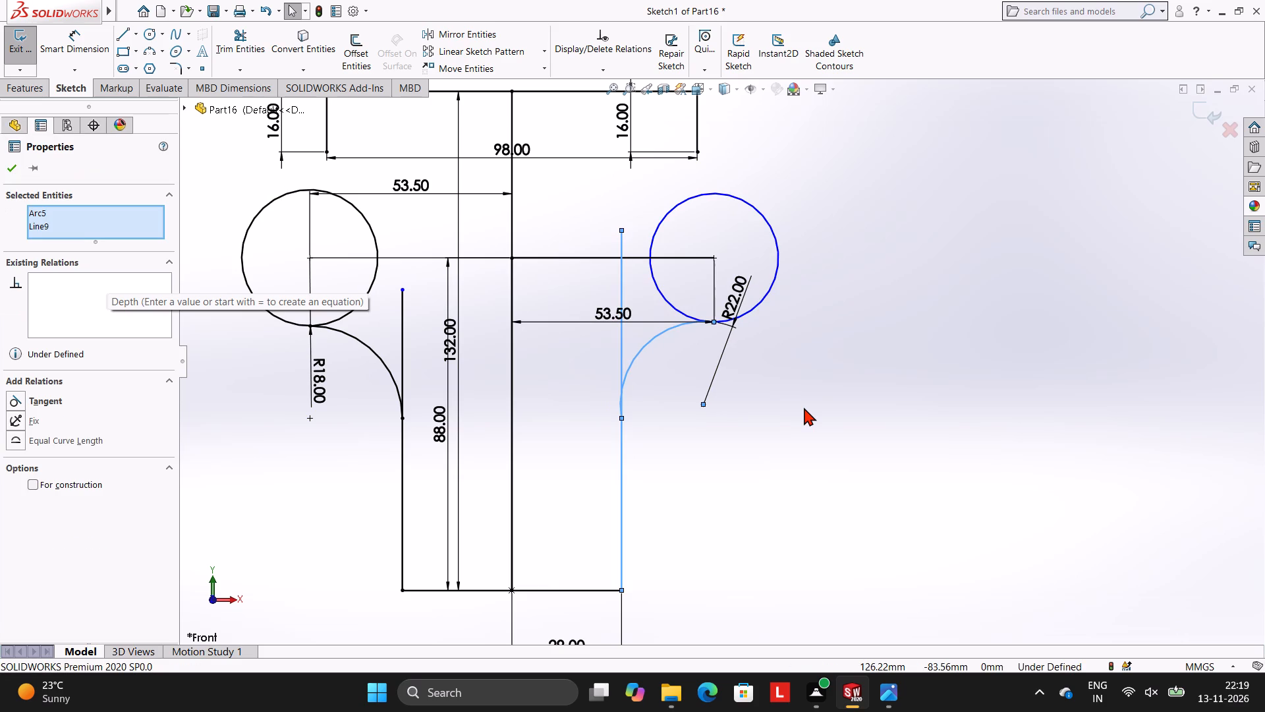
pyautogui.hotkey('ctrl', 'z')
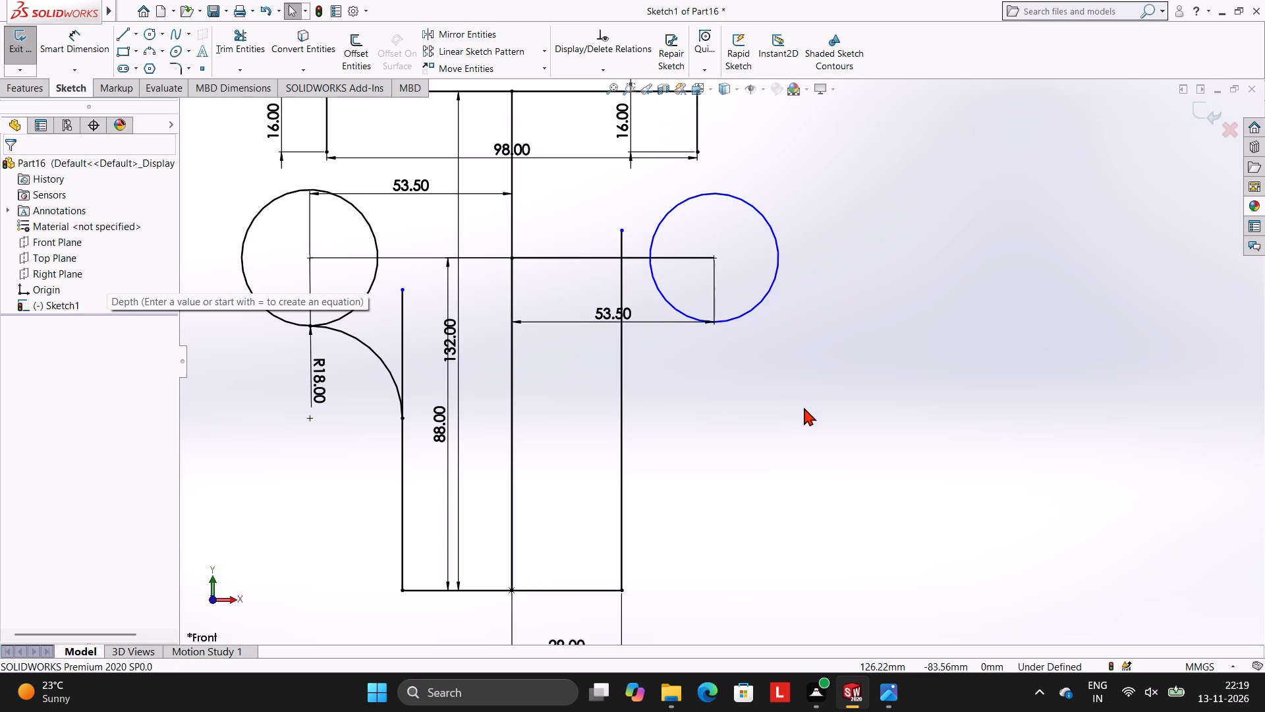
pyautogui.press('Escape')
pyautogui.press('Escape')
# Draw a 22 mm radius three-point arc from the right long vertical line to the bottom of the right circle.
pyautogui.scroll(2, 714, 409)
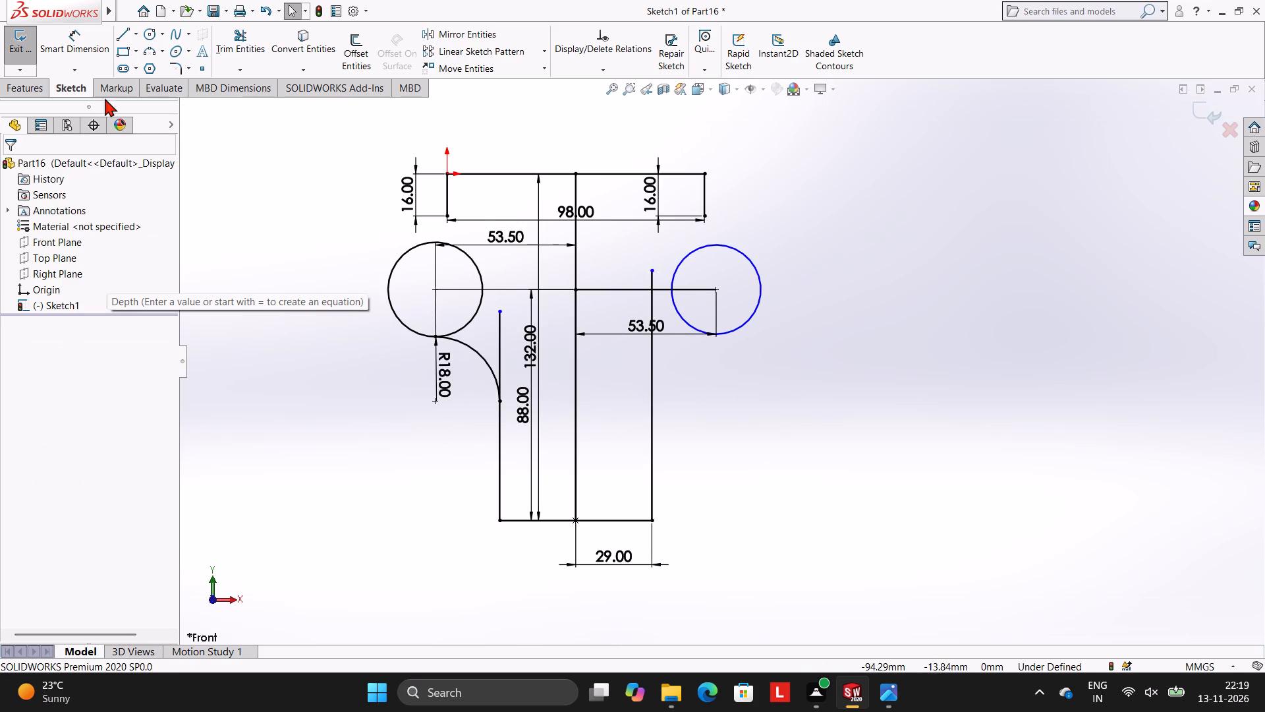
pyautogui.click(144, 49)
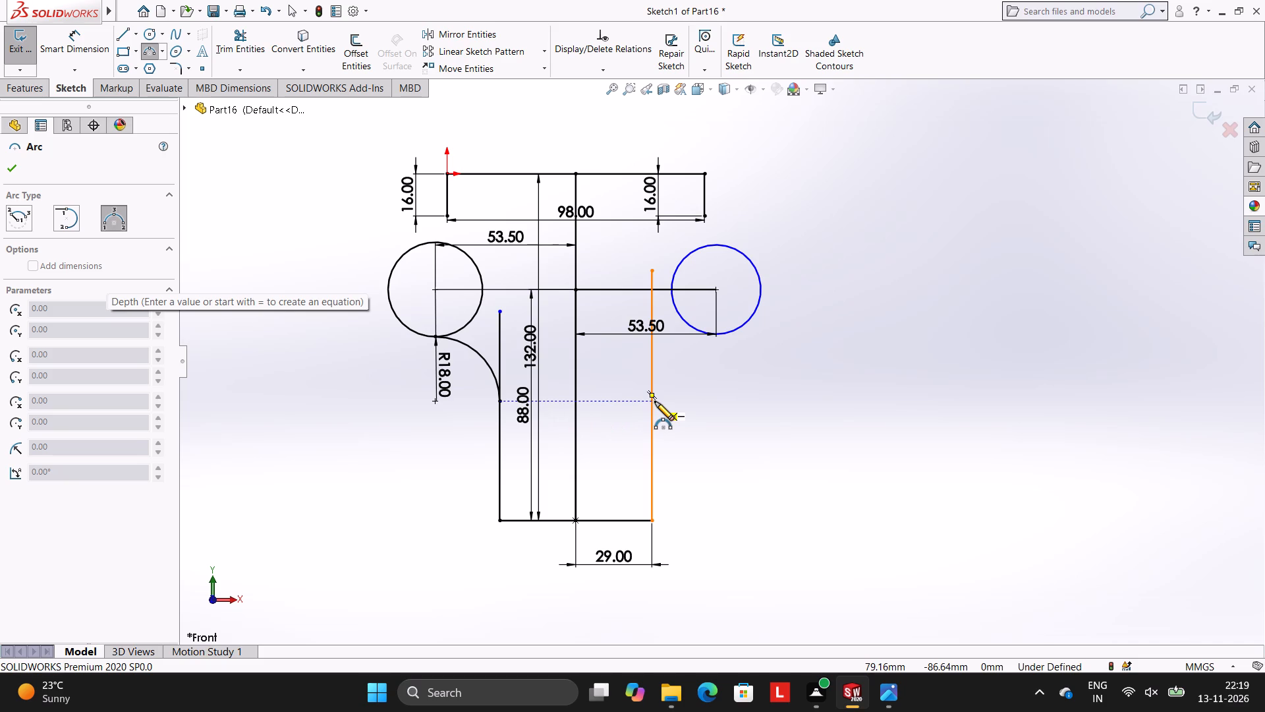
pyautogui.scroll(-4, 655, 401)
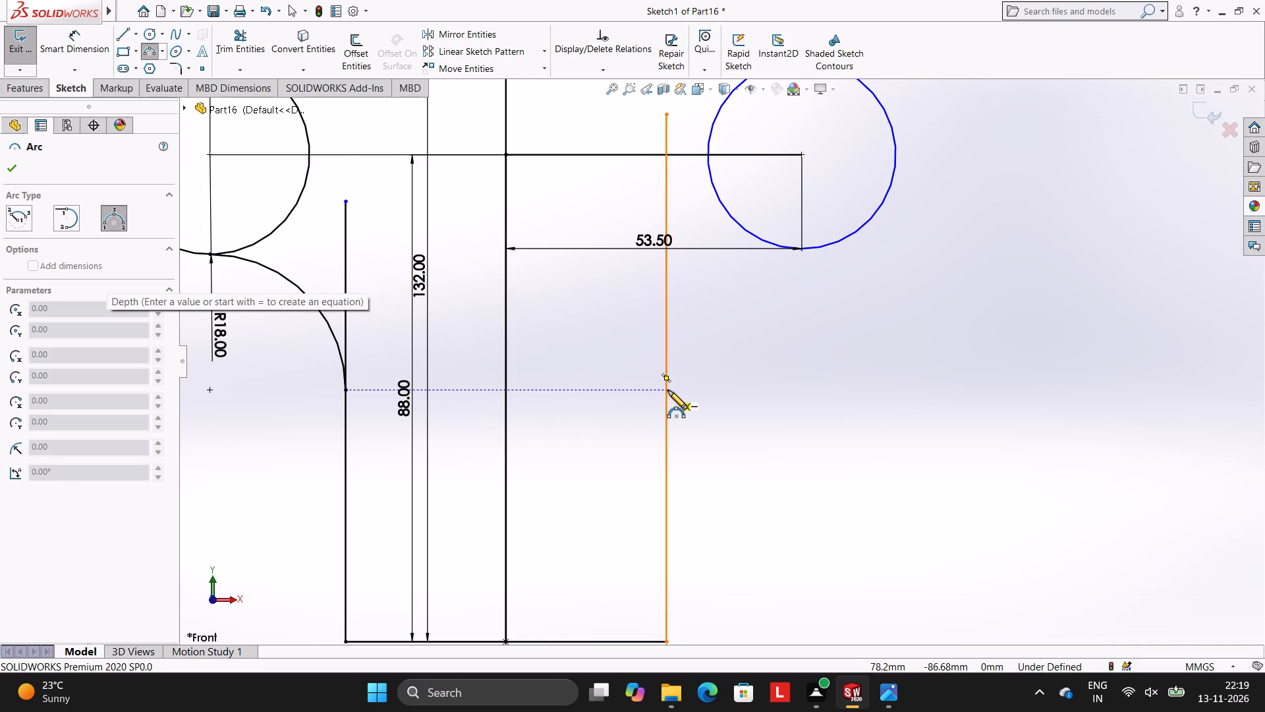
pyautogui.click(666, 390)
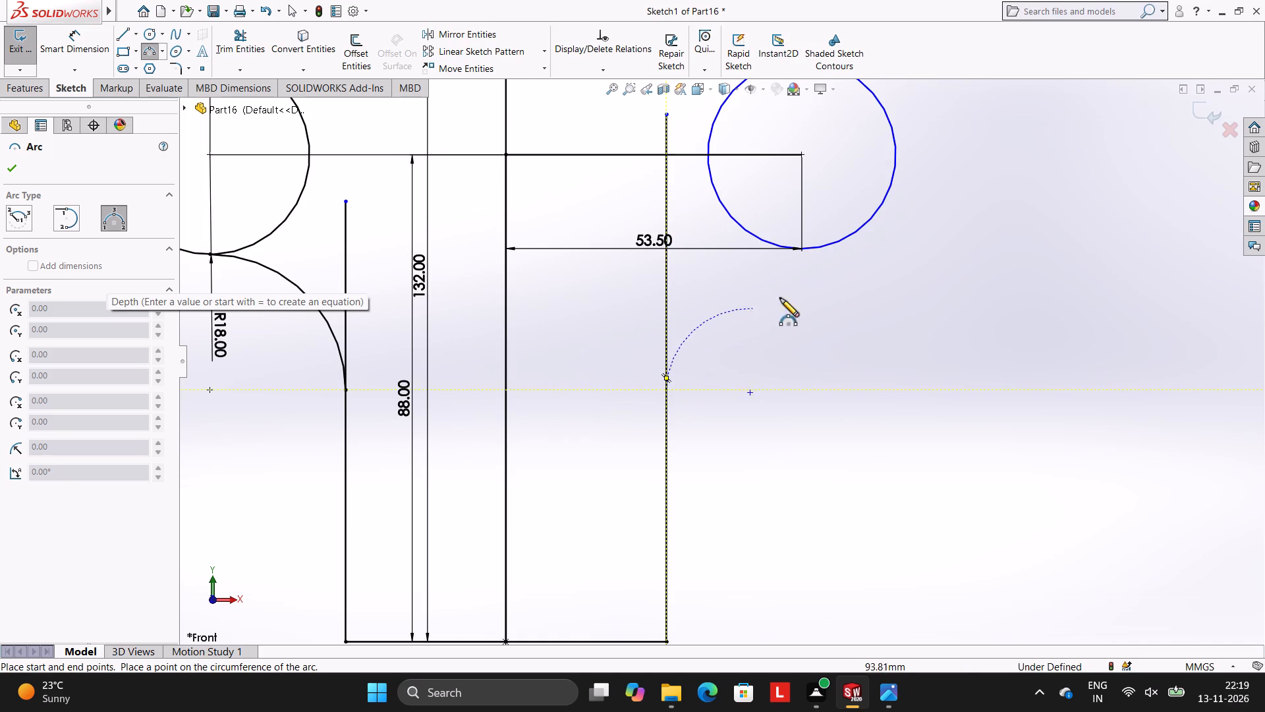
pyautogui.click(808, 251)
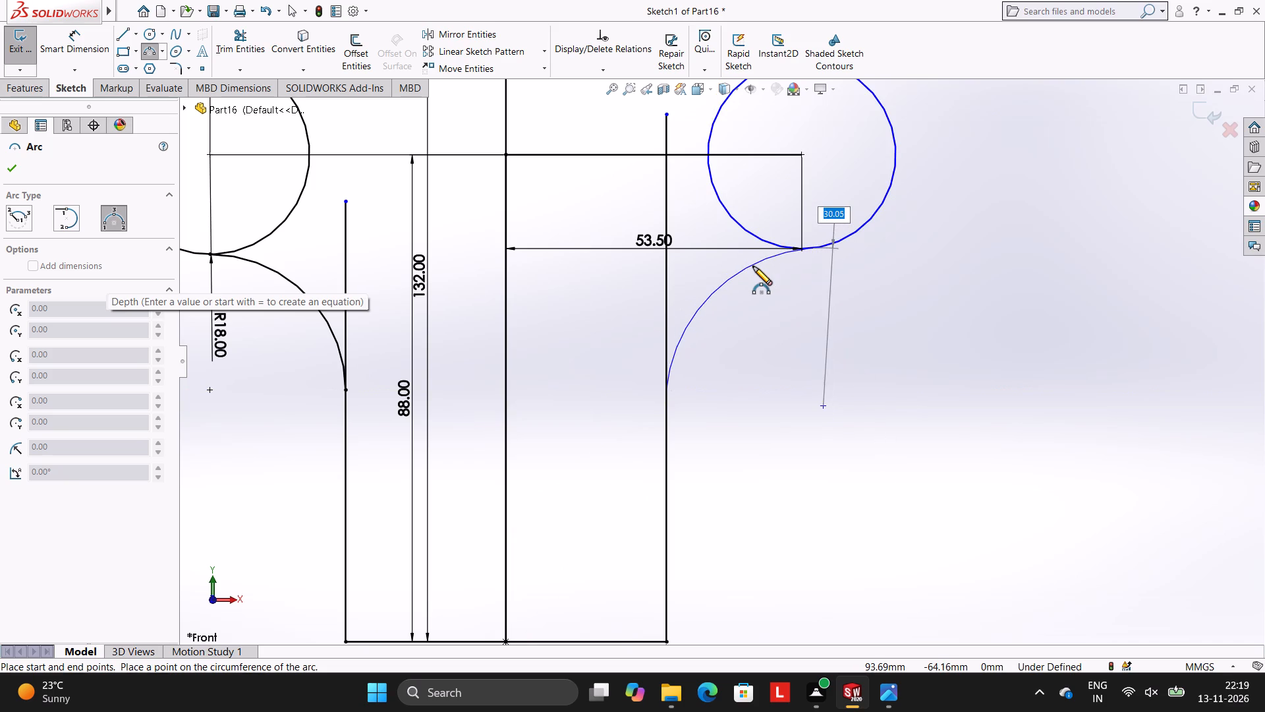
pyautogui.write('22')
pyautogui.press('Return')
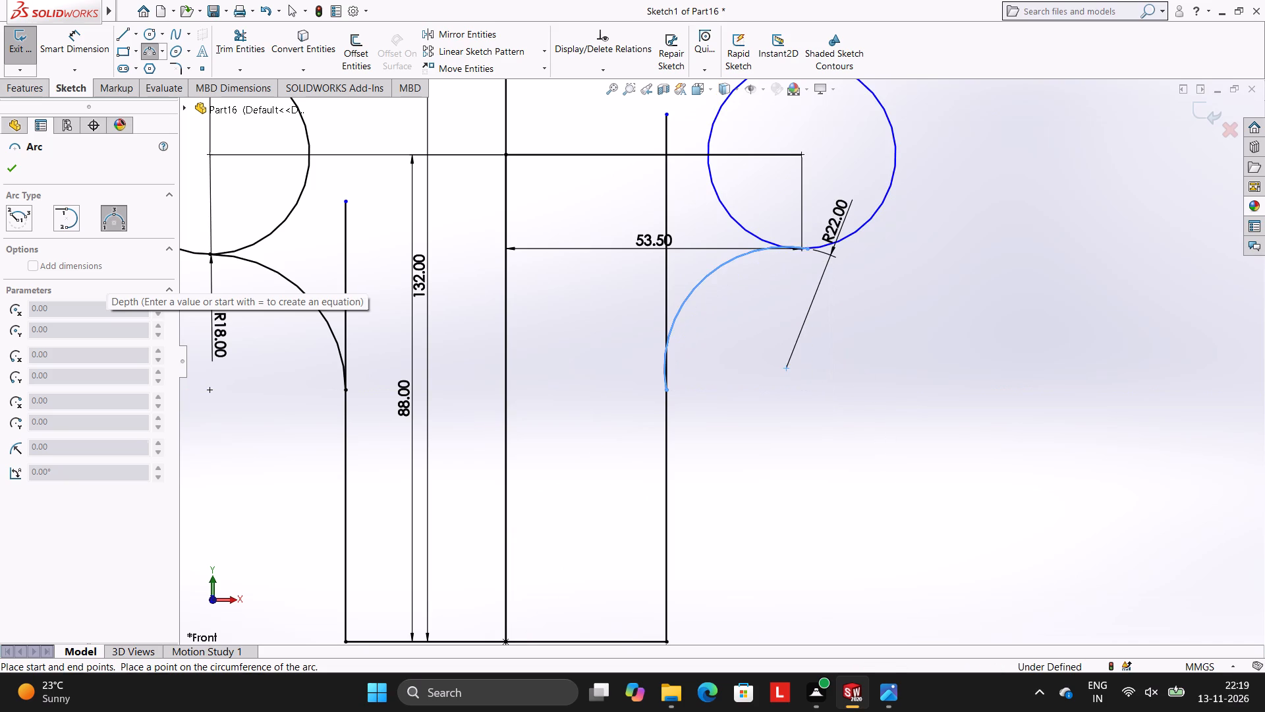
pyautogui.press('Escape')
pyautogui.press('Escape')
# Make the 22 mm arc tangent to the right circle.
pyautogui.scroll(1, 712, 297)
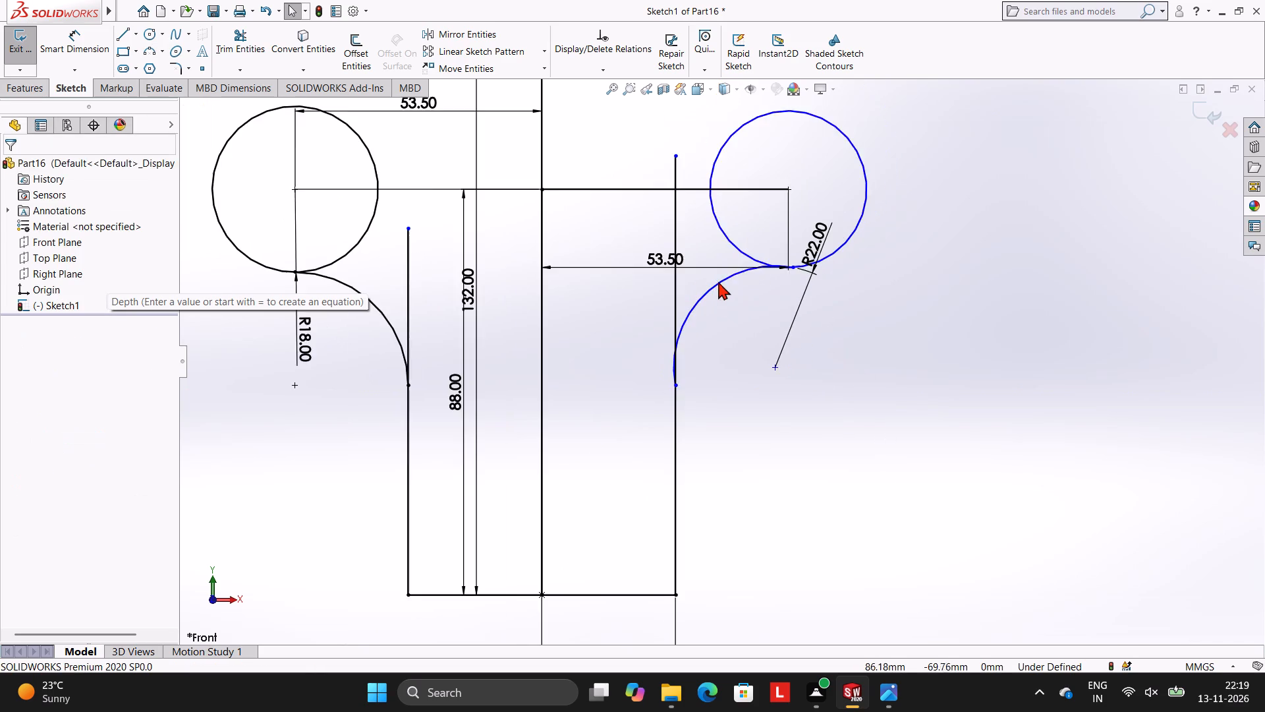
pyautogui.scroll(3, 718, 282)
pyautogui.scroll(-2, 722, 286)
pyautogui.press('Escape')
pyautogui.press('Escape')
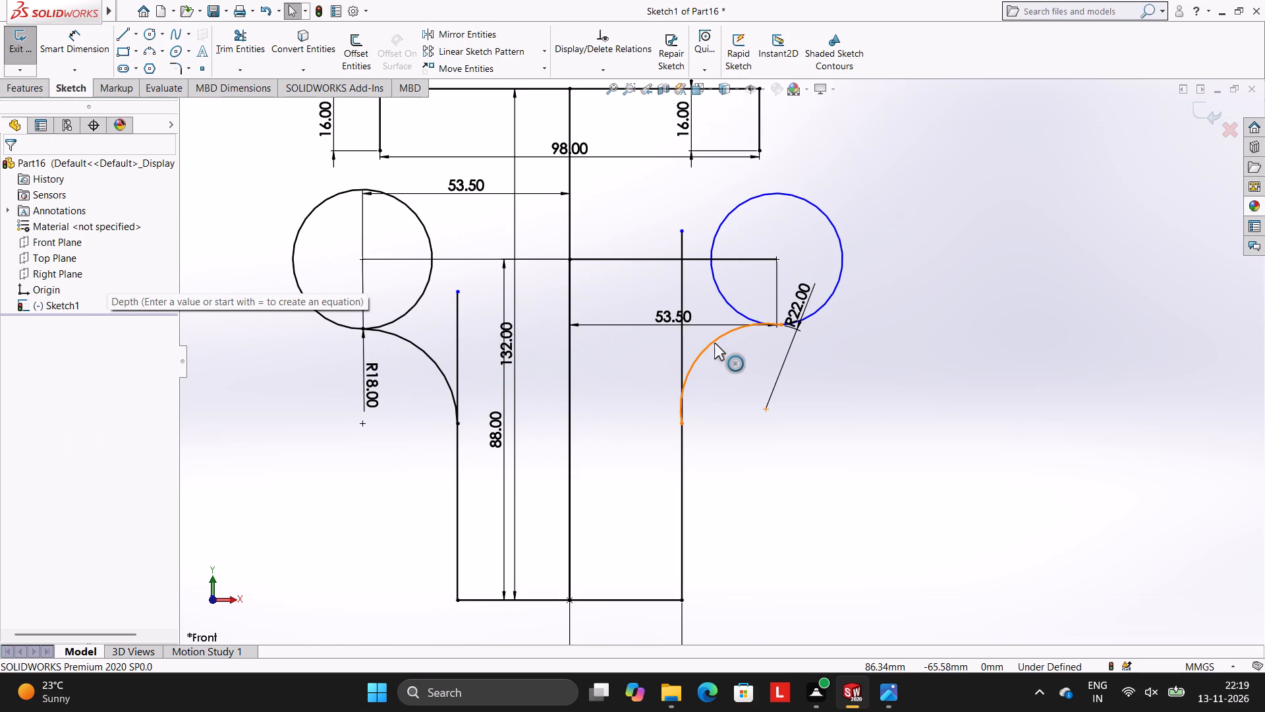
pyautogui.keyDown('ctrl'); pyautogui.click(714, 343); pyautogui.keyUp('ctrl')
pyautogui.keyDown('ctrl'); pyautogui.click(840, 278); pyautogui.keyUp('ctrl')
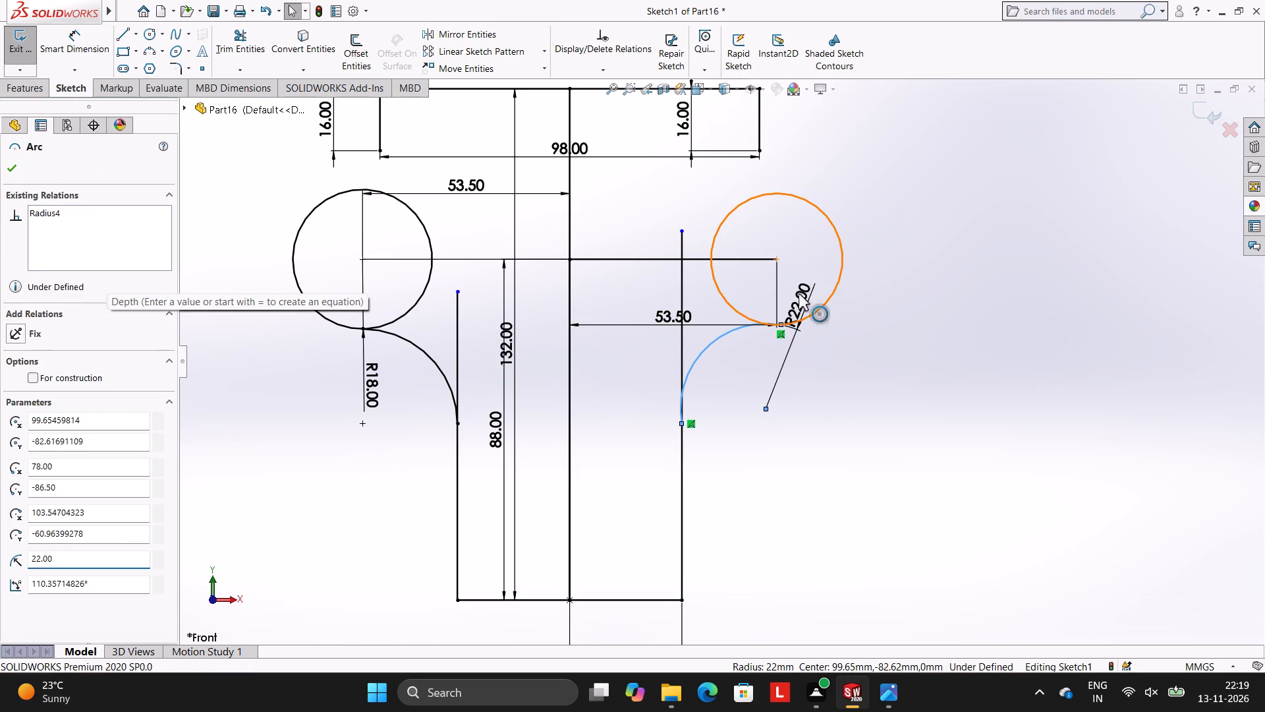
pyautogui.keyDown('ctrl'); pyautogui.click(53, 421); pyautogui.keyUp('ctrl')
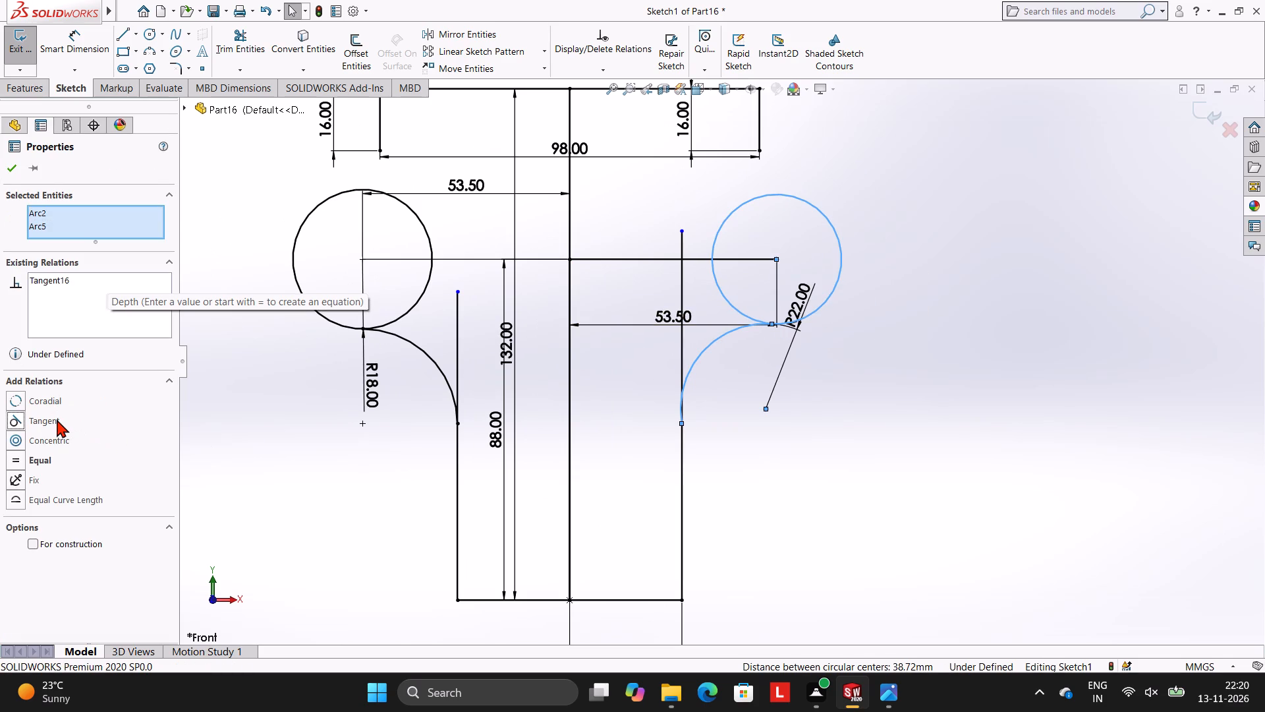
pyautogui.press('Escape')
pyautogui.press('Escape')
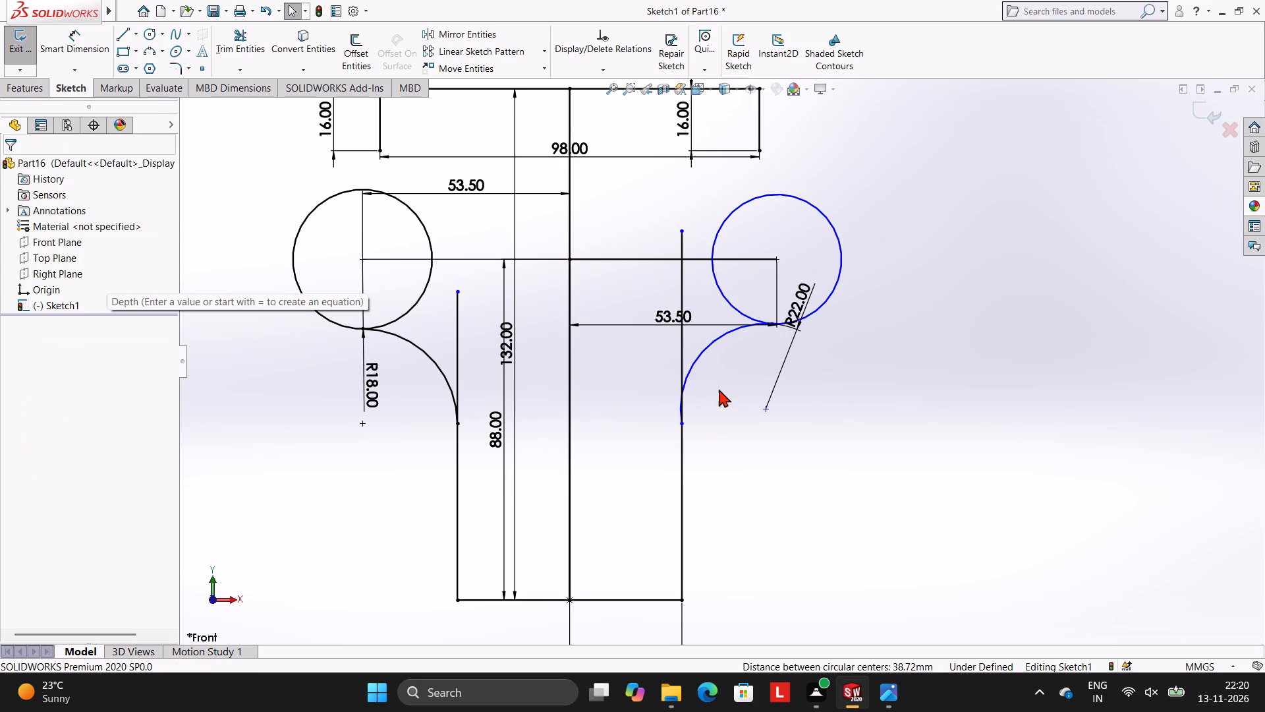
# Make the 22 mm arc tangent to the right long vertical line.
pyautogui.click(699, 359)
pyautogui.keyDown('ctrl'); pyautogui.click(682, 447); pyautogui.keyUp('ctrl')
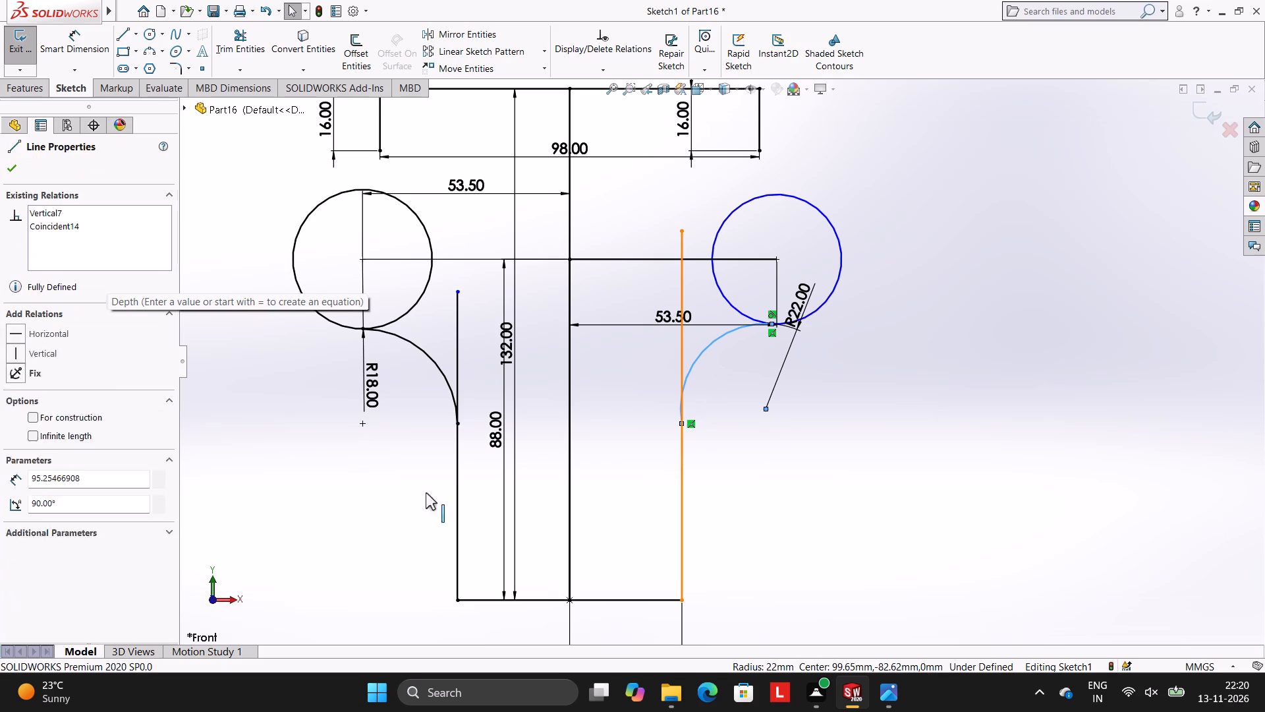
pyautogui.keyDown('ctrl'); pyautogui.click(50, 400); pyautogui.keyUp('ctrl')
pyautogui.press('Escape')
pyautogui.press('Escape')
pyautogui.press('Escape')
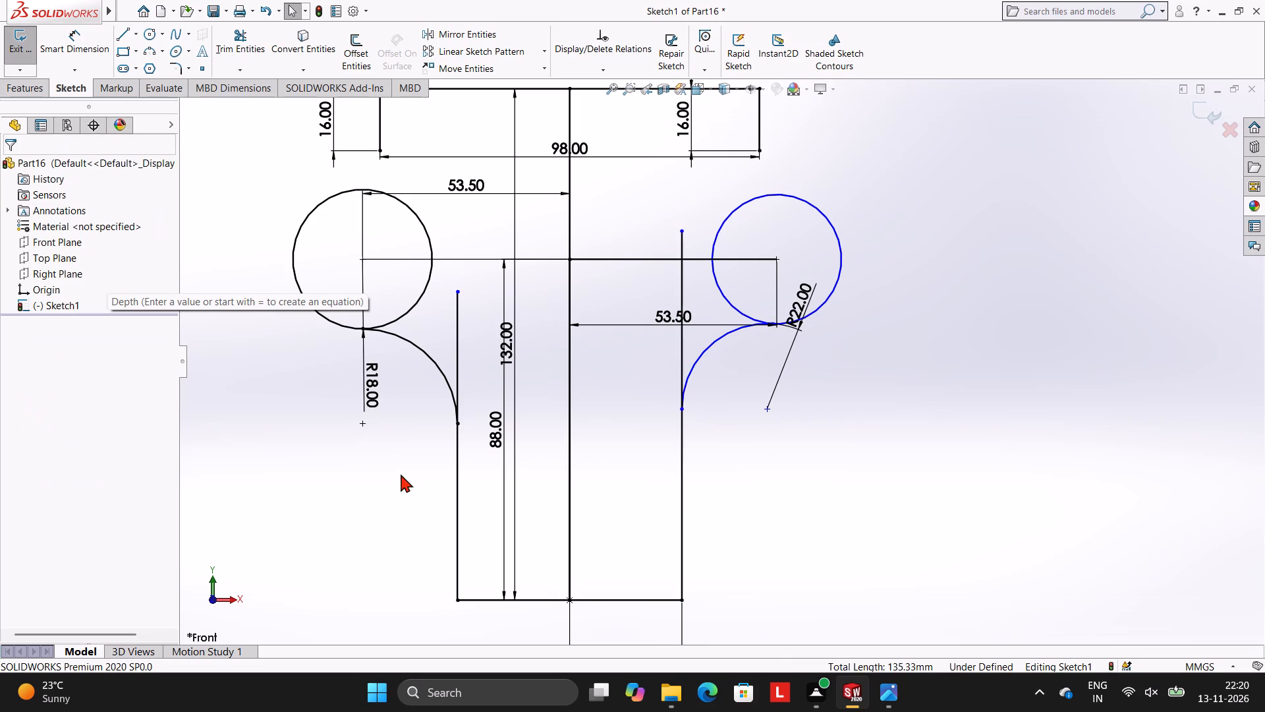
# Undo the redrawn right 22 mm arc and its tangent relations, going back until the earlier 22 mm arc is restored.
pyautogui.hotkey('ctrl', 'z')
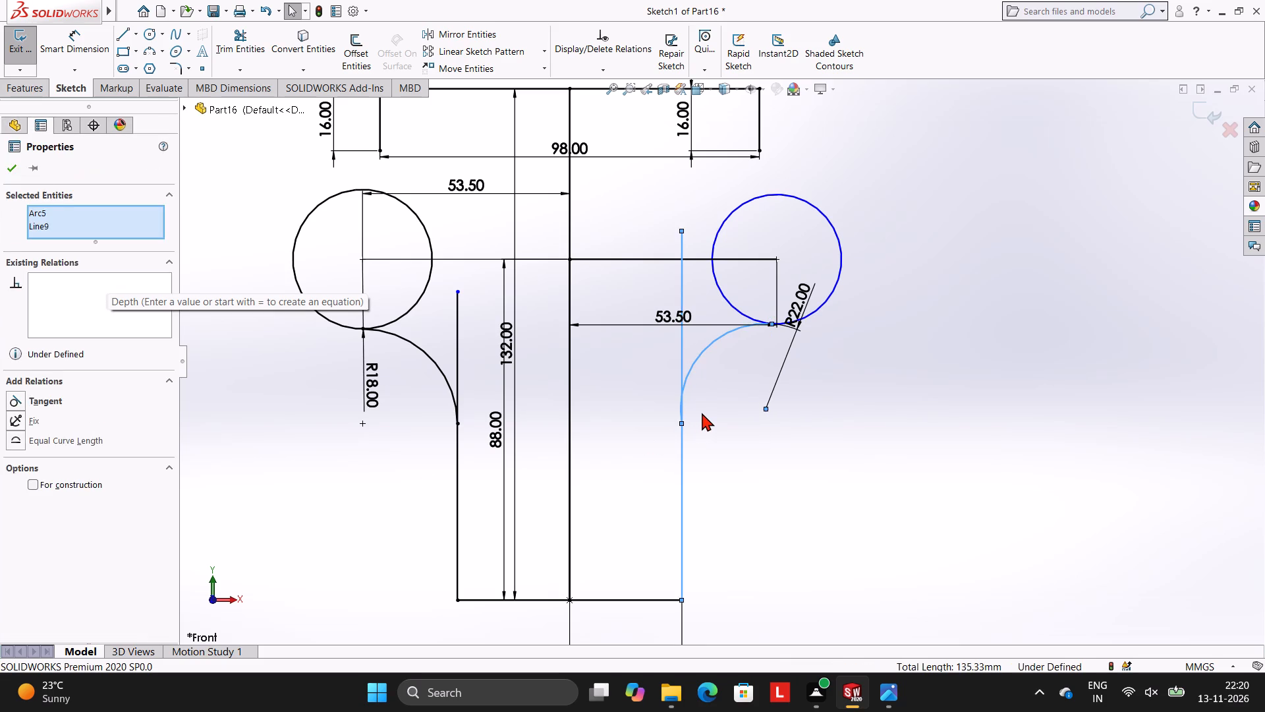
pyautogui.hotkey('ctrl', 'z')
pyautogui.hotkey('ctrl', 'z')
pyautogui.hotkey('ctrl', 'z')
pyautogui.hotkey('ctrl', 'z')
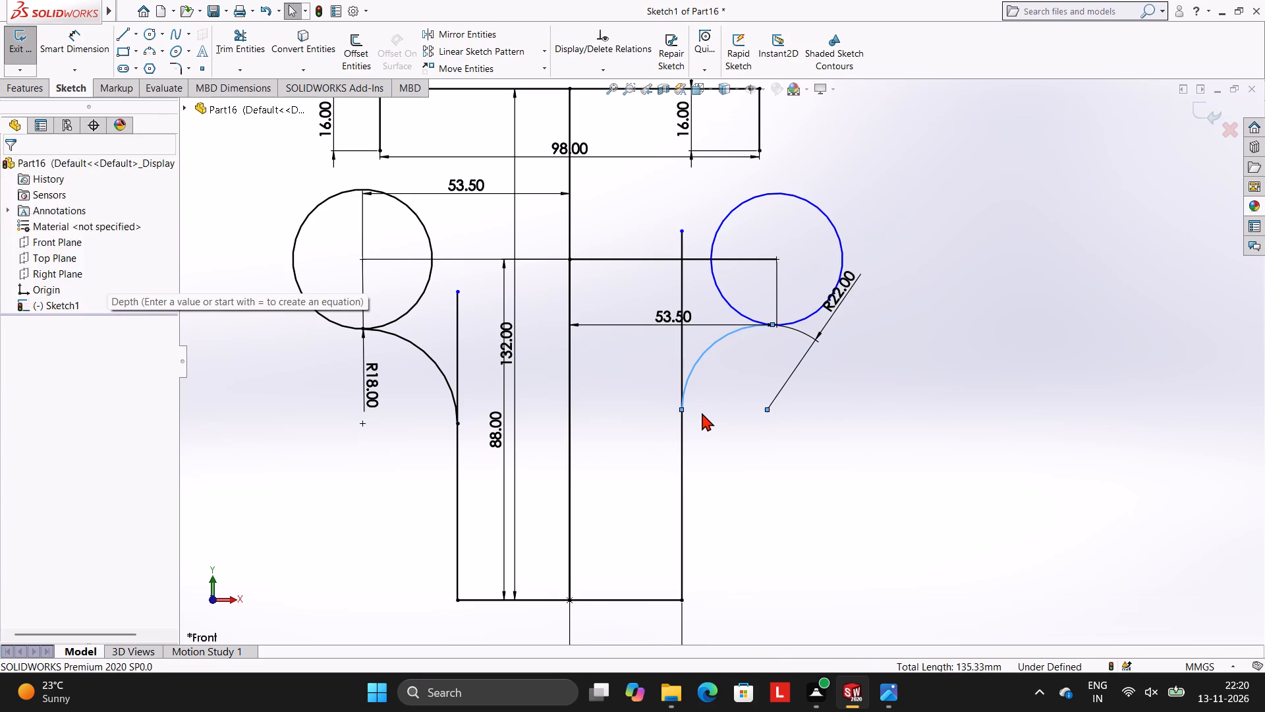
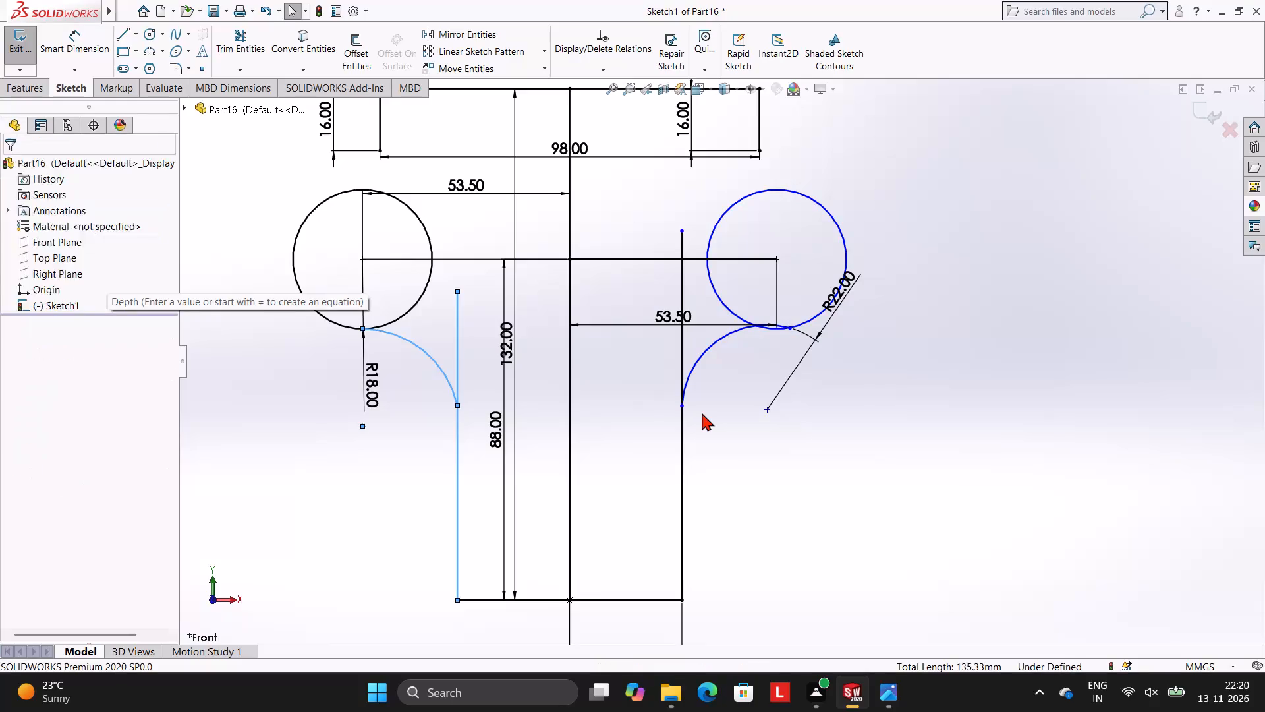
# Undo the earlier right 22 mm arc and the deletions of the right circle's and left arc's radius dimensions.
pyautogui.hotkey('ctrl', 'z')
pyautogui.hotkey('ctrl', 'z')
pyautogui.hotkey('ctrl', 'z')
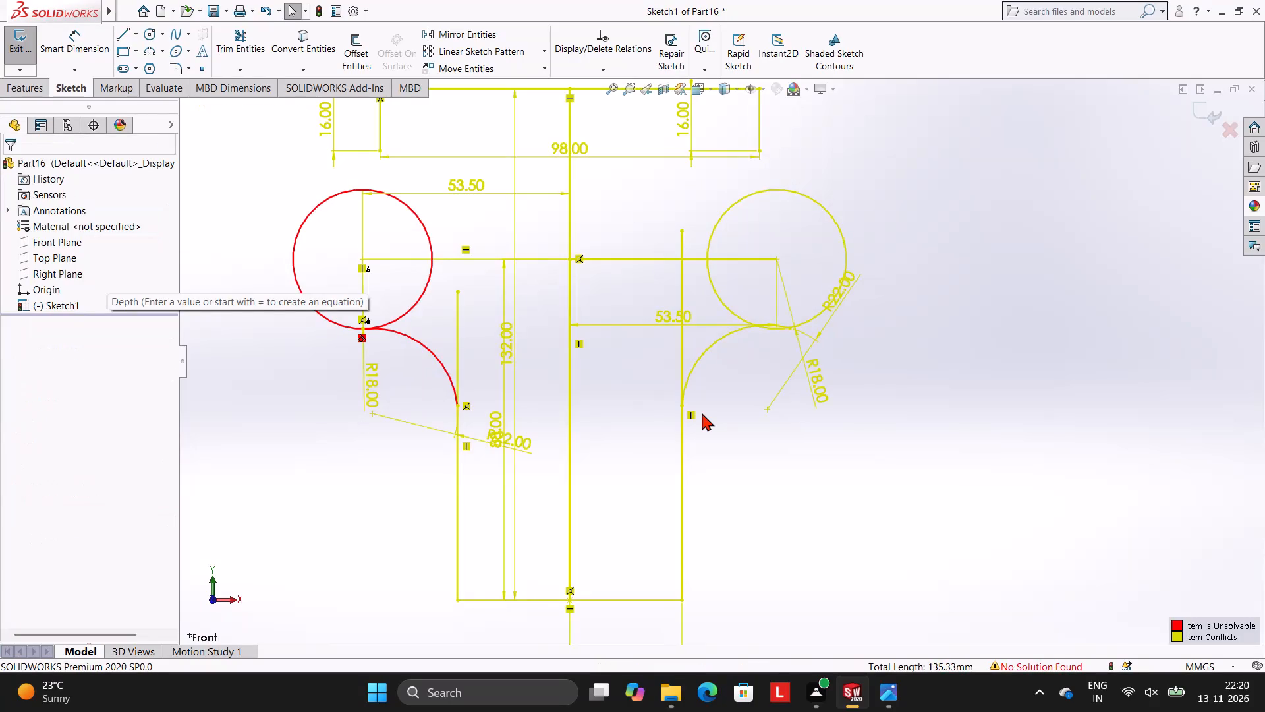
pyautogui.hotkey('ctrl', 'z')
pyautogui.hotkey('ctrl', 'z')
pyautogui.press('Escape')
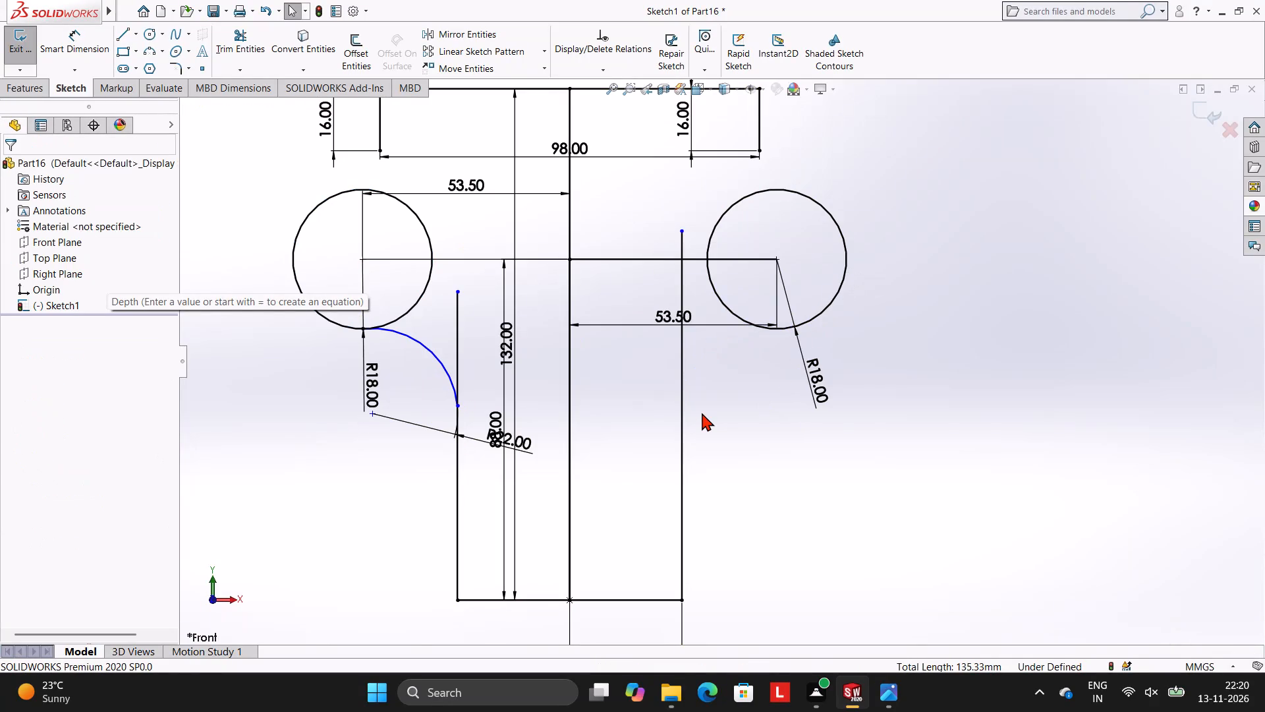
pyautogui.press('Escape')
pyautogui.hotkey('ctrl', 'y')
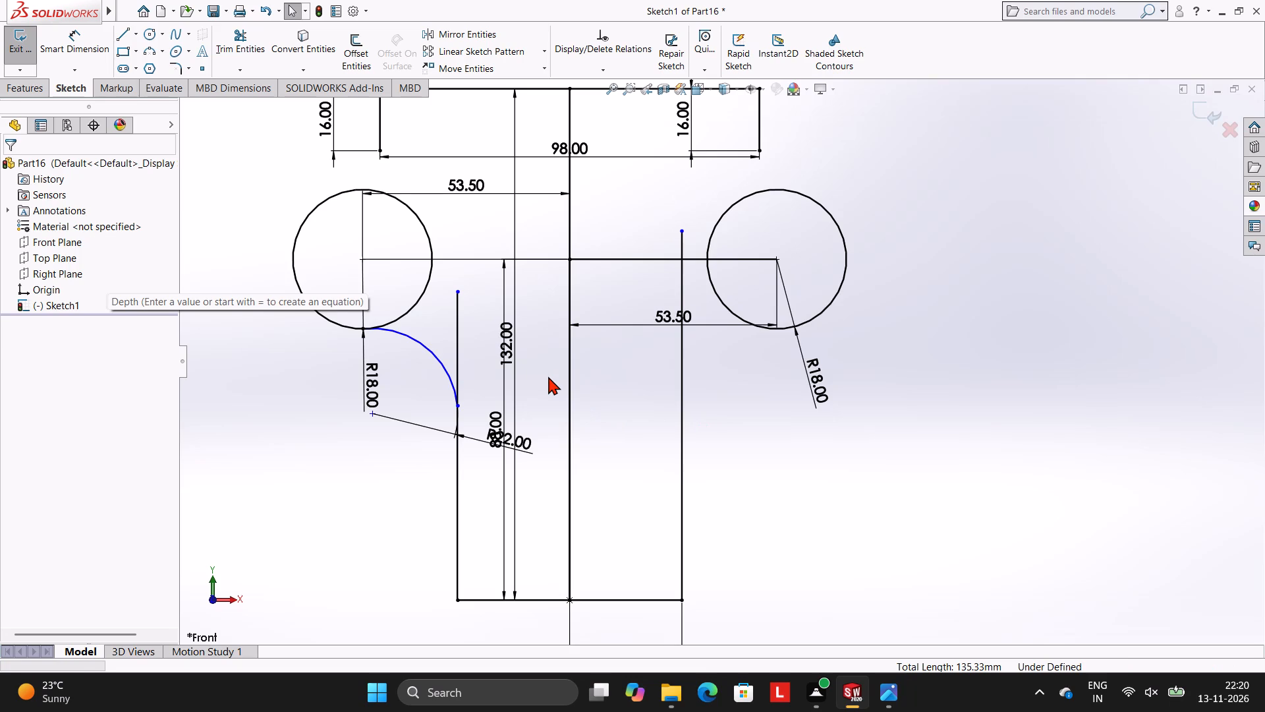
pyautogui.hotkey('ctrl', 'z')
pyautogui.press('Escape')
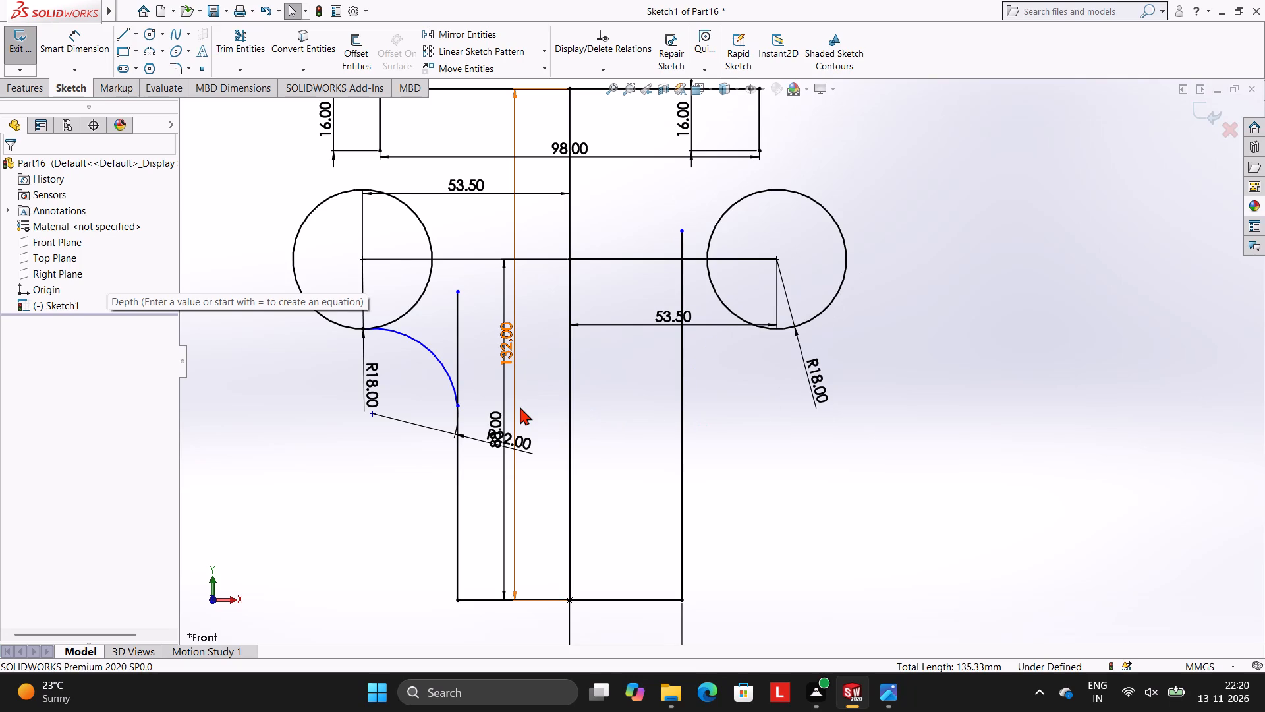
# Draw a 22 mm radius three-point arc from the bottom of the right circle to the right long vertical line.
pyautogui.scroll(3, 630, 290)
pyautogui.scroll(-2, 681, 291)
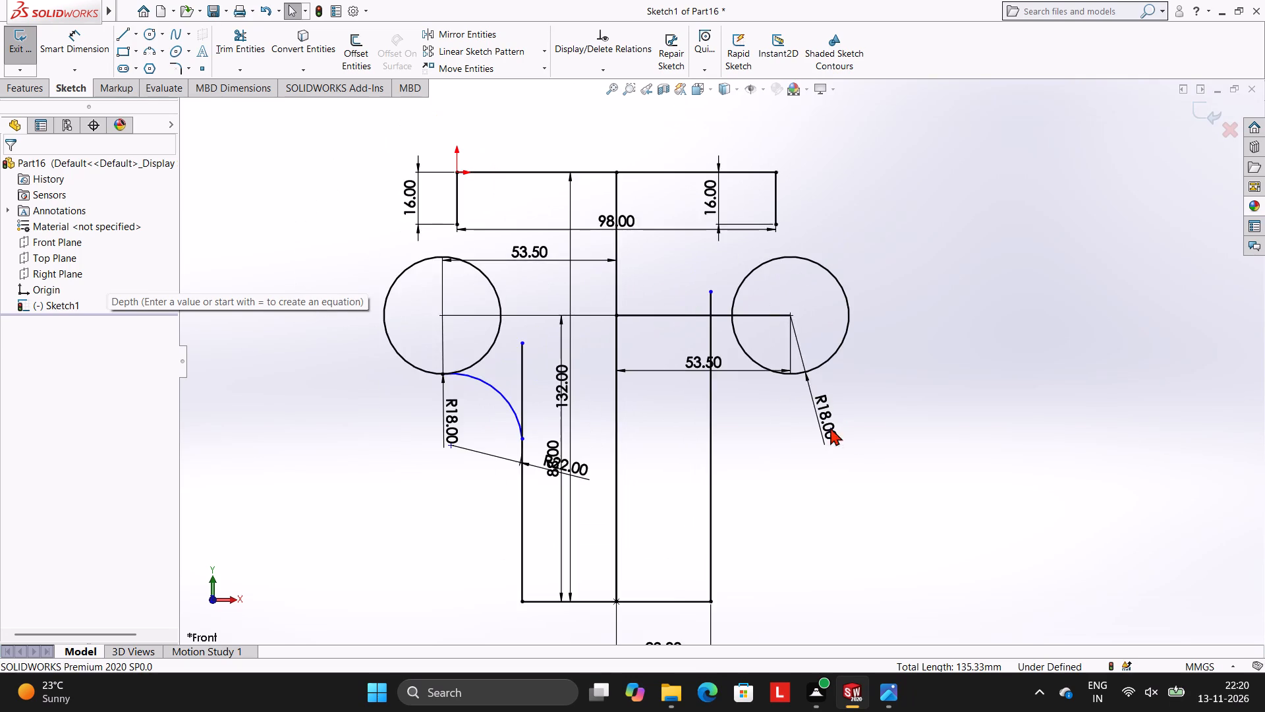
pyautogui.scroll(-2, 826, 429)
pyautogui.click(150, 56)
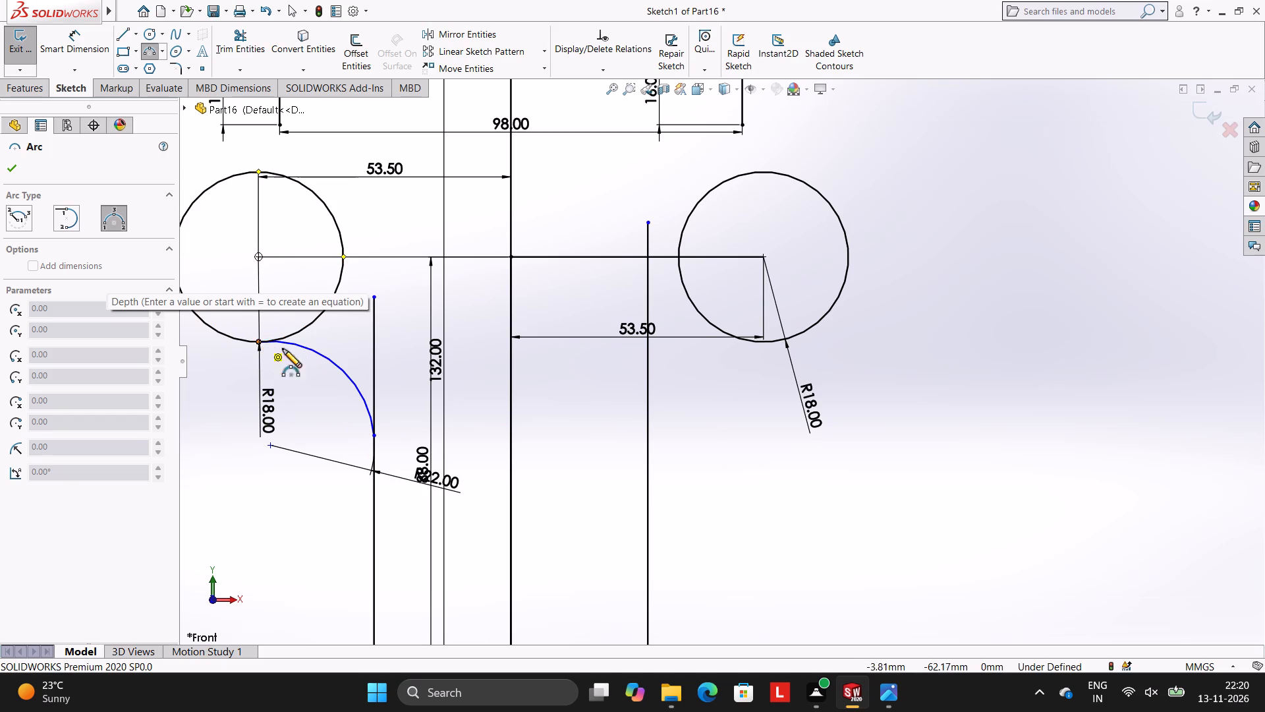
pyautogui.click(764, 343)
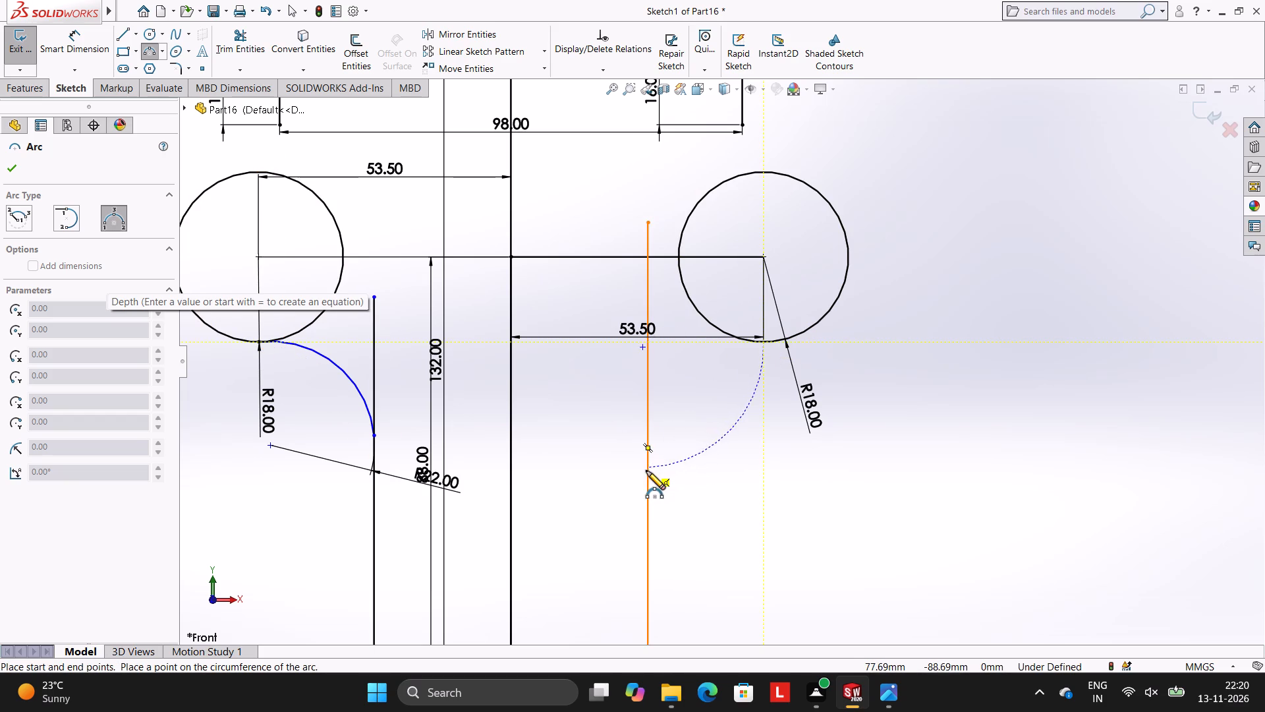
pyautogui.click(648, 484)
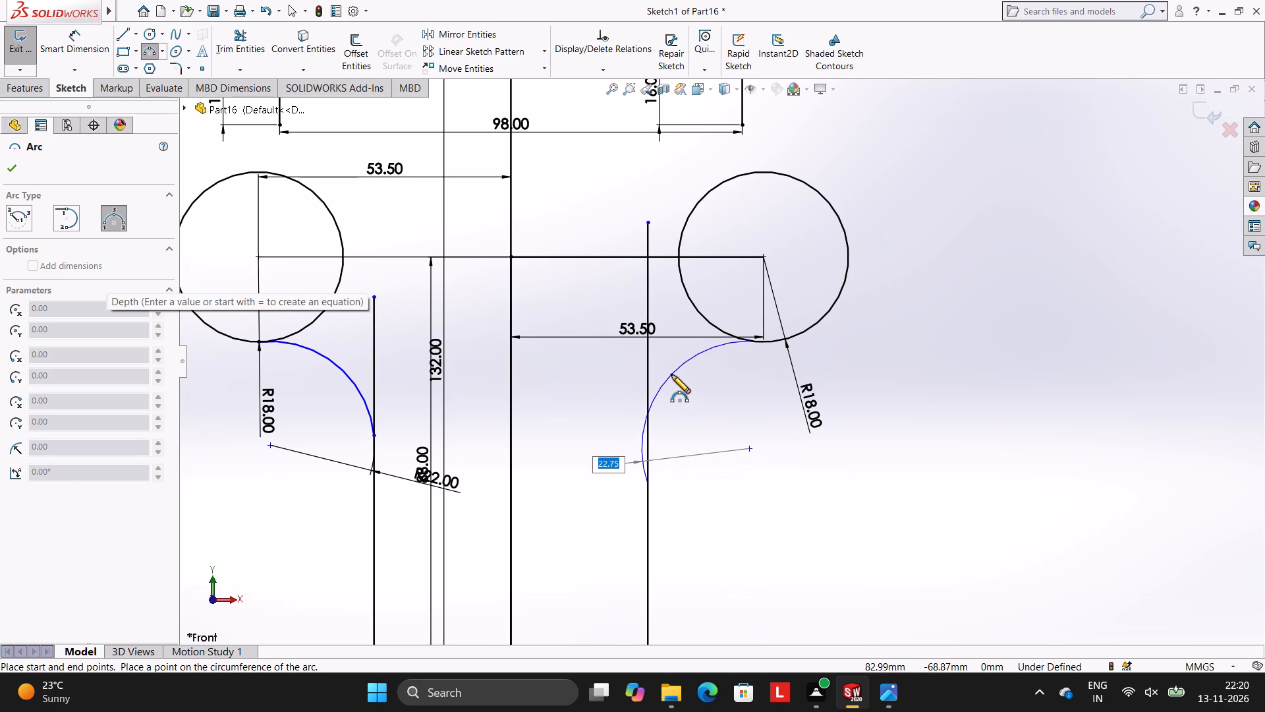
pyautogui.write('22')
pyautogui.press('Return')
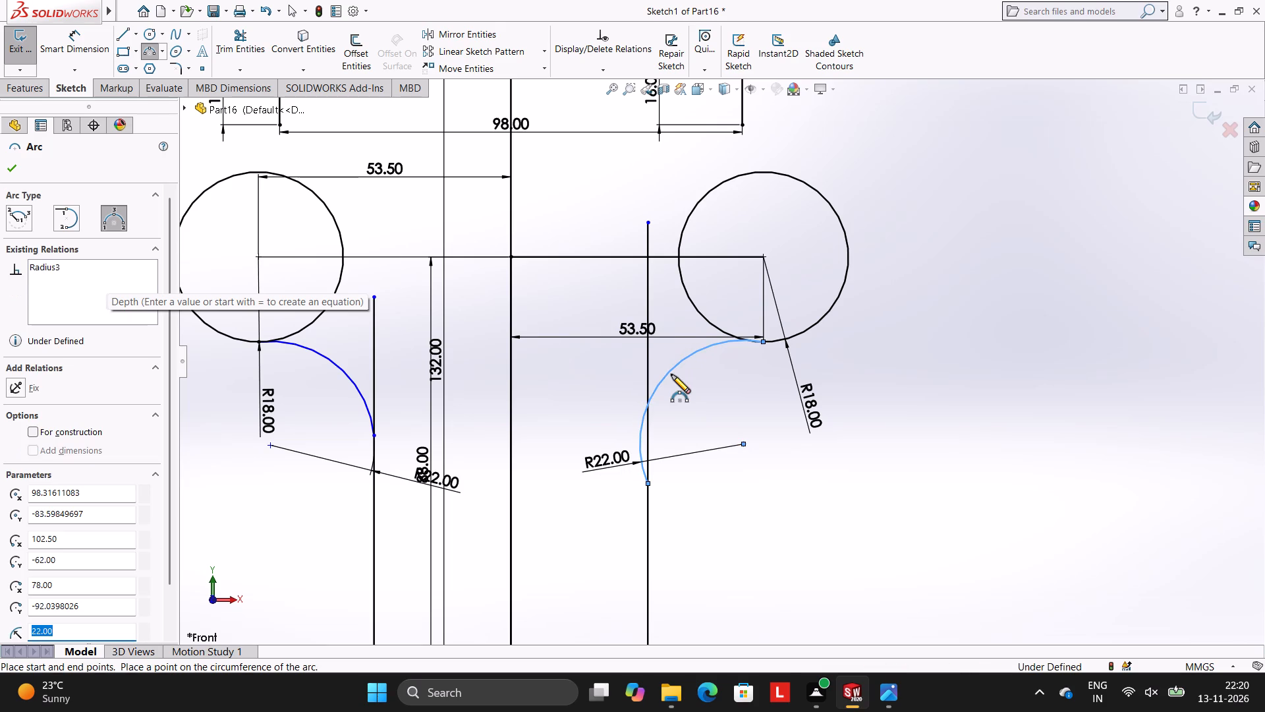
pyautogui.press('Escape')
pyautogui.press('Escape')
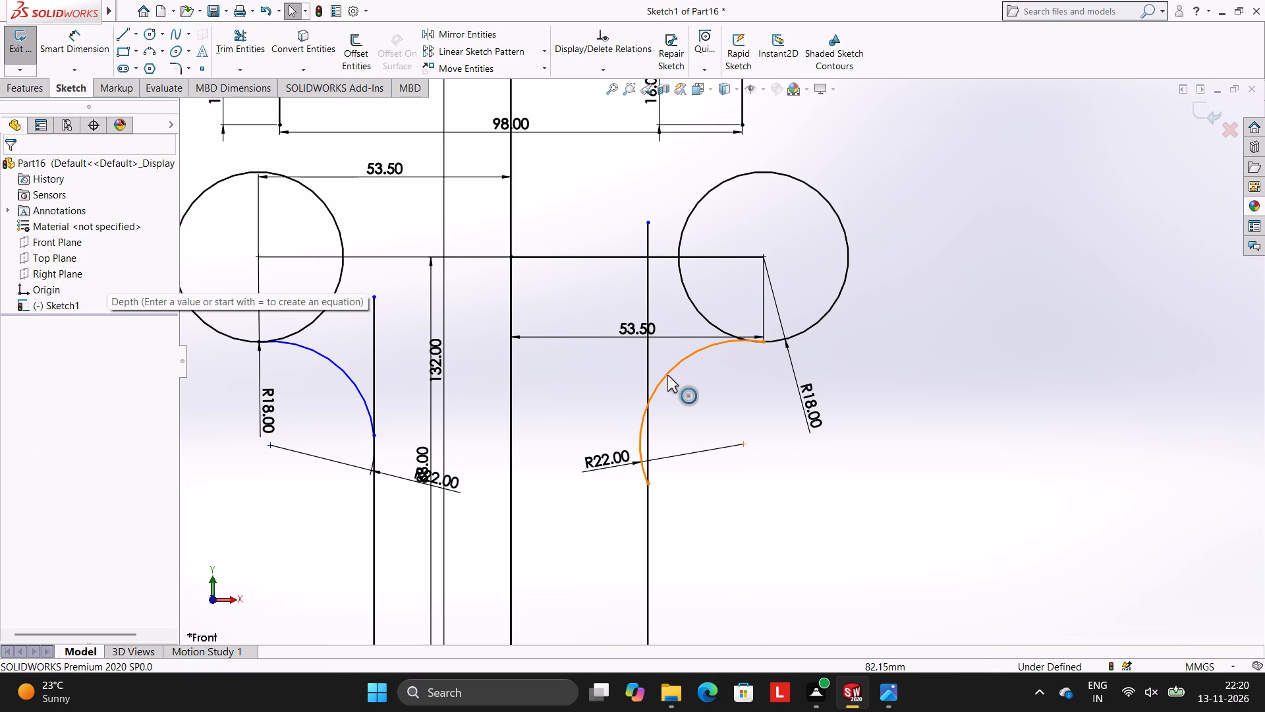
# Make the new 22 mm arc tangent to the right long vertical line.
pyautogui.click(667, 375)
pyautogui.keyDown('ctrl'); pyautogui.click(646, 512); pyautogui.keyUp('ctrl')
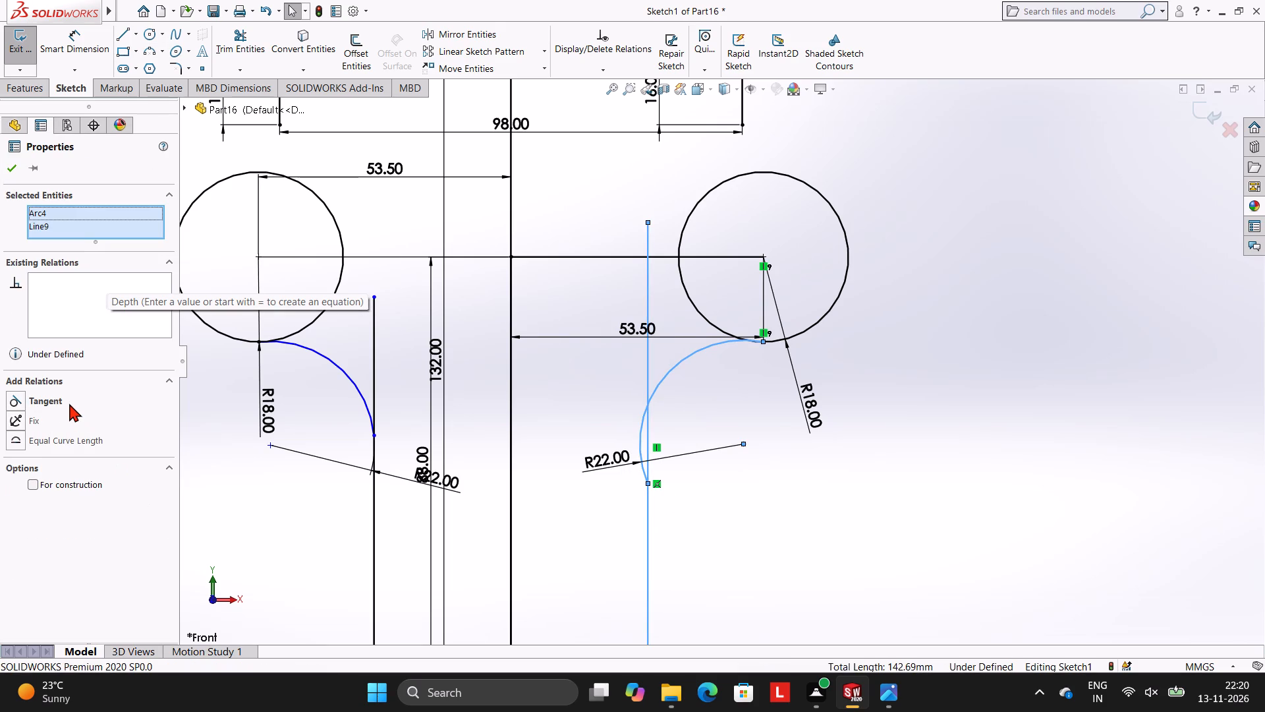
pyautogui.keyDown('ctrl'); pyautogui.click(61, 401); pyautogui.keyUp('ctrl')
pyautogui.press('Escape')
pyautogui.press('Escape')
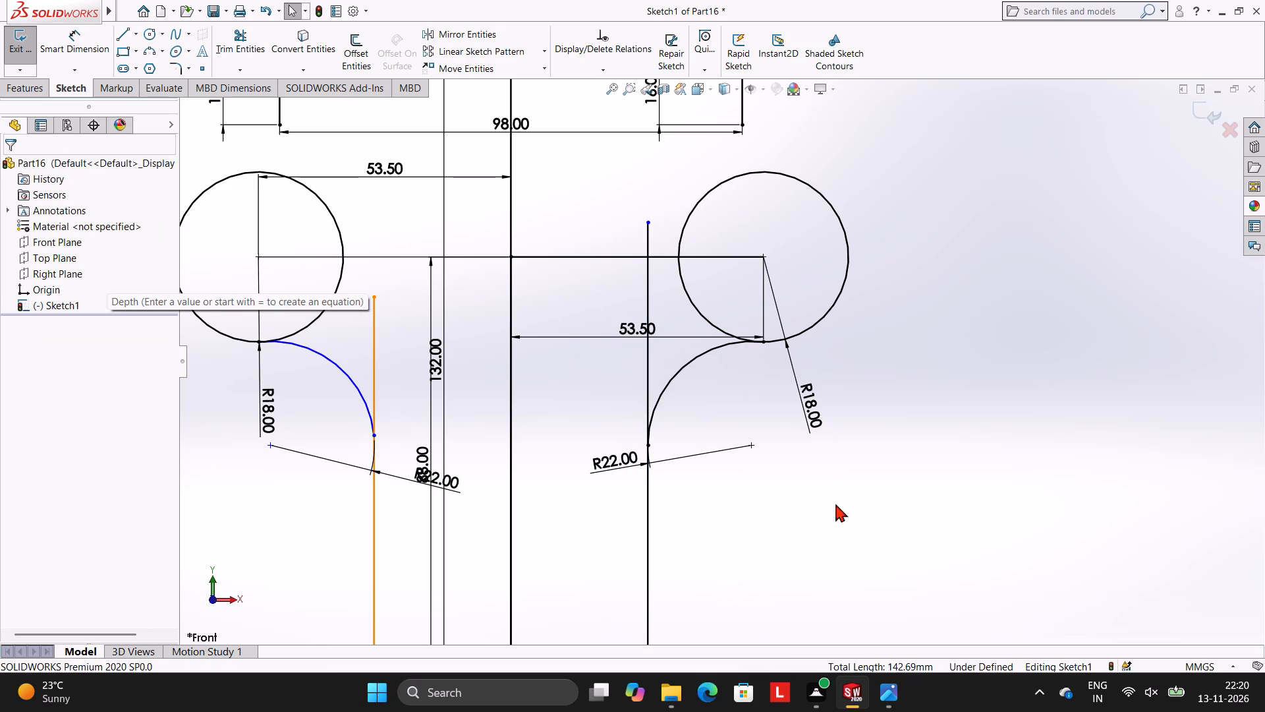
# Make the right 22 mm arc tangent to the right circle.
pyautogui.click(712, 350)
pyautogui.keyDown('ctrl'); pyautogui.click(804, 331); pyautogui.keyUp('ctrl')
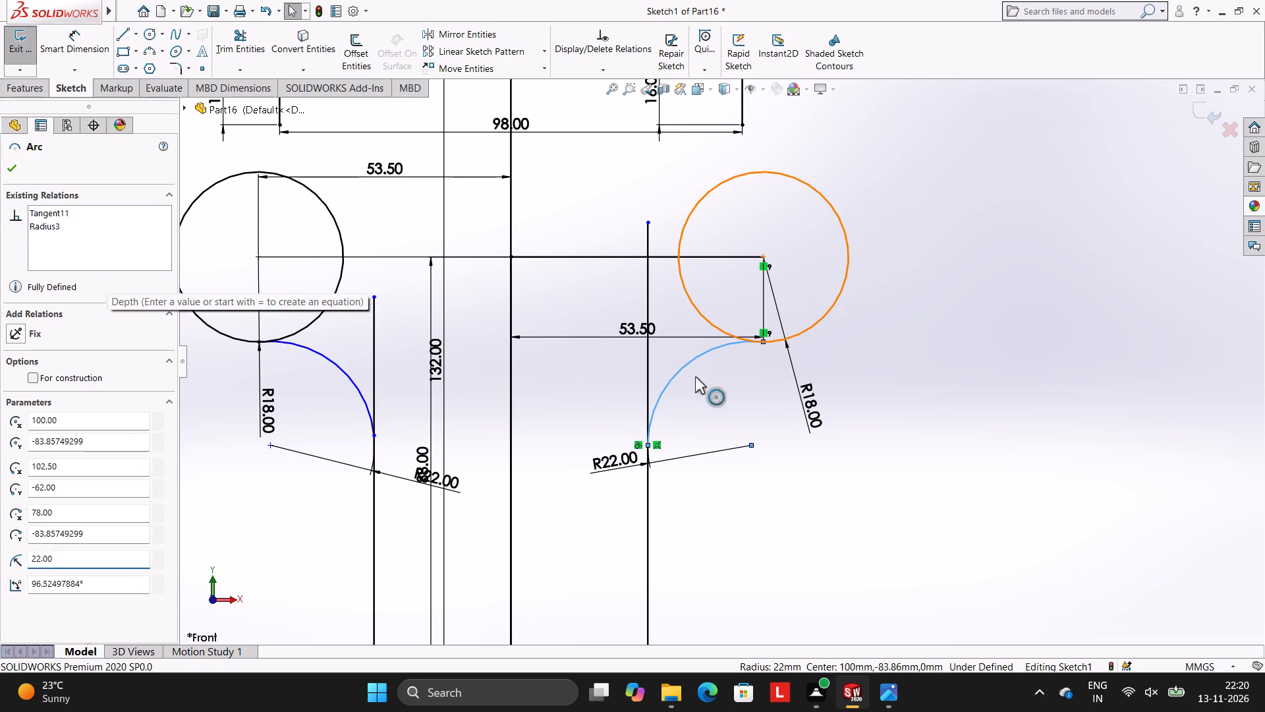
pyautogui.keyDown('ctrl'); pyautogui.click(53, 414); pyautogui.keyUp('ctrl')
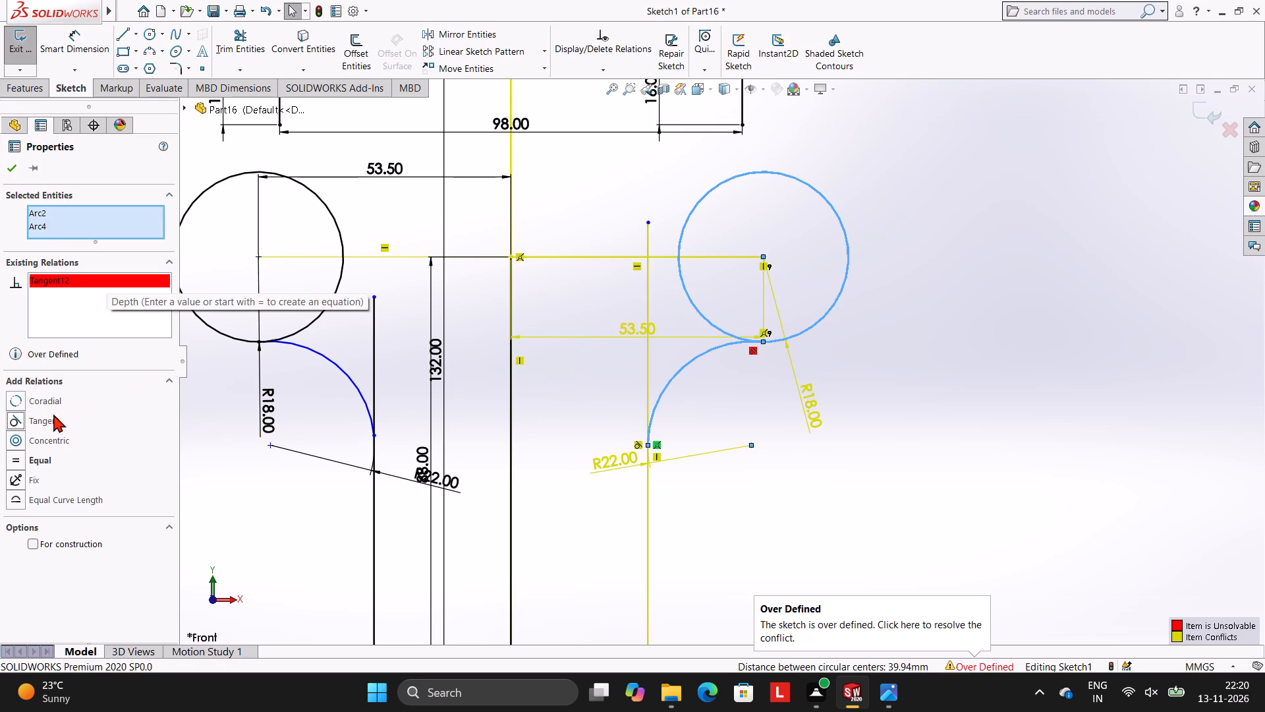
pyautogui.press('Escape')
pyautogui.press('Escape')
# Delete the right circle's 18 mm radius dimension and the right arc's 22 mm radius dimension.
pyautogui.rightClick(812, 389)
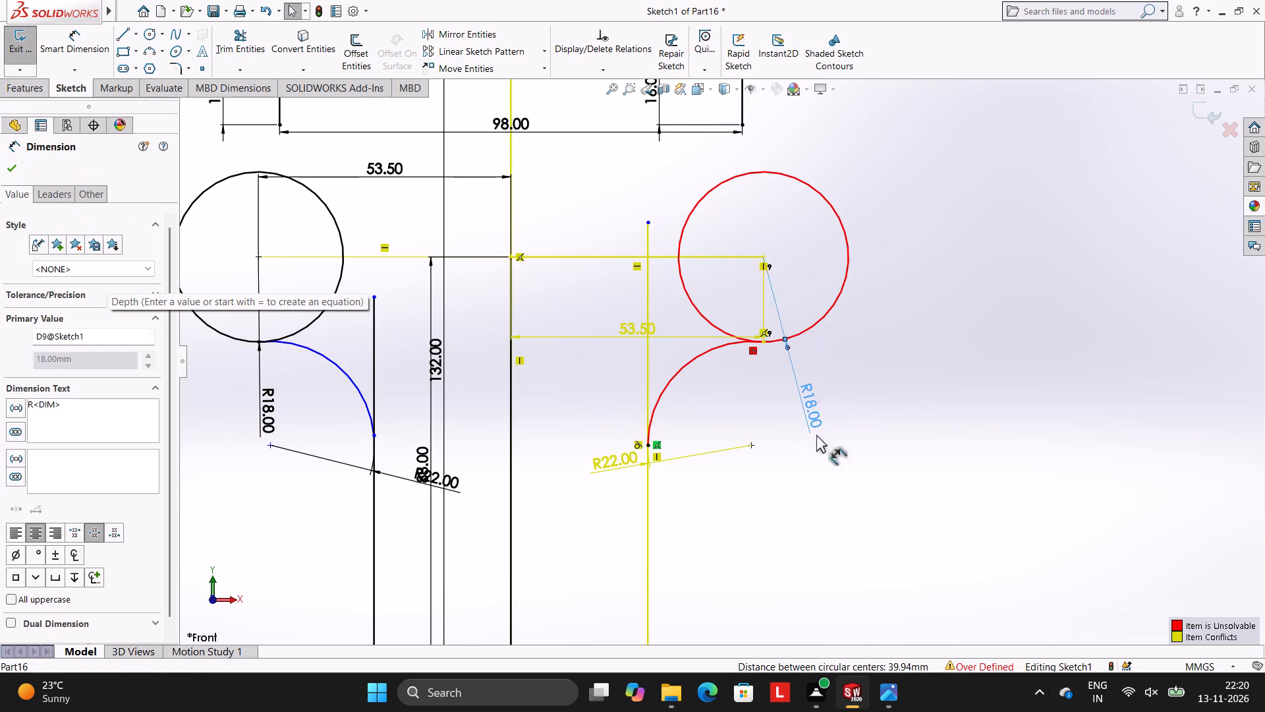
pyautogui.click(845, 531)
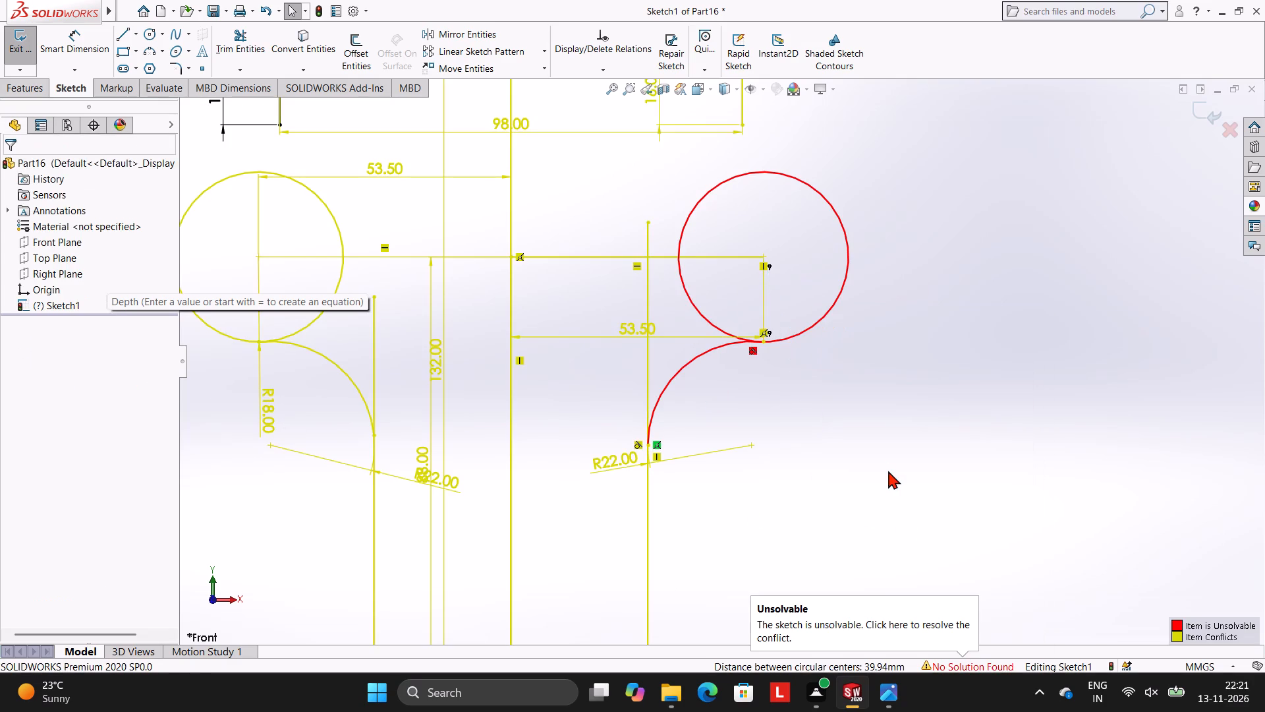
pyautogui.press('Escape')
pyautogui.press('Escape')
pyautogui.rightClick(605, 468)
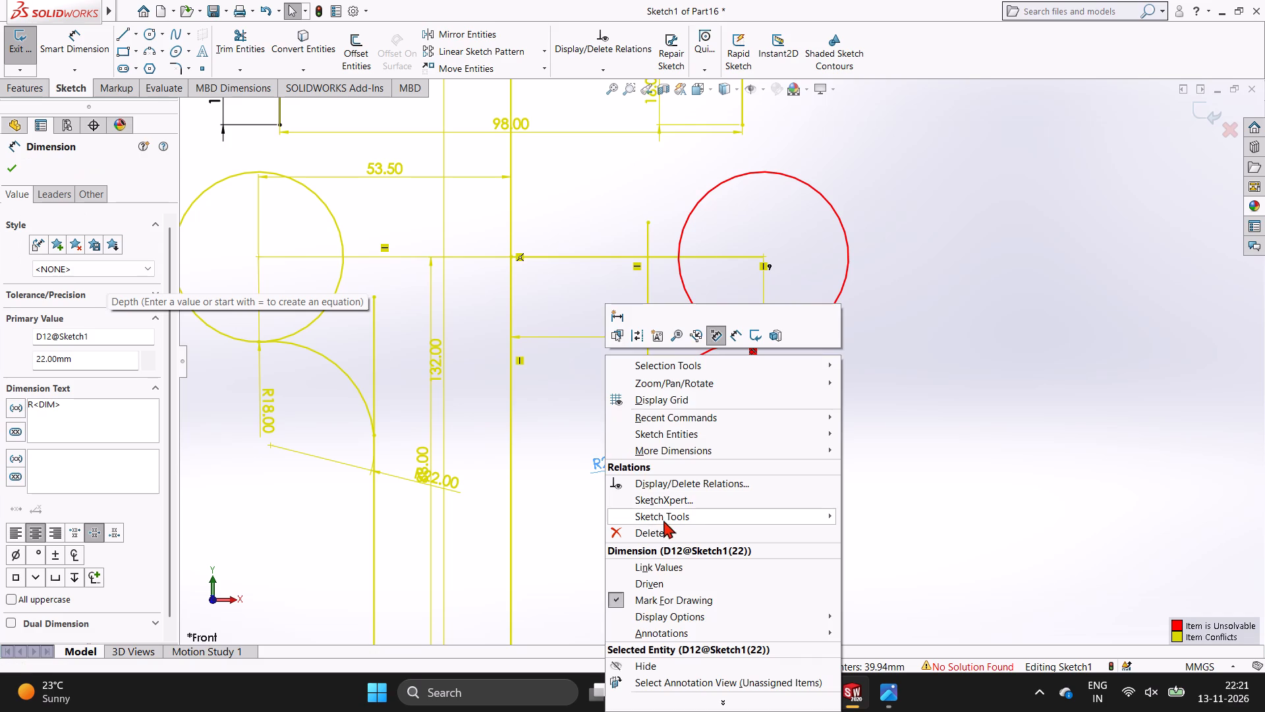
pyautogui.click(658, 527)
pyautogui.press('Escape')
pyautogui.press('Escape')
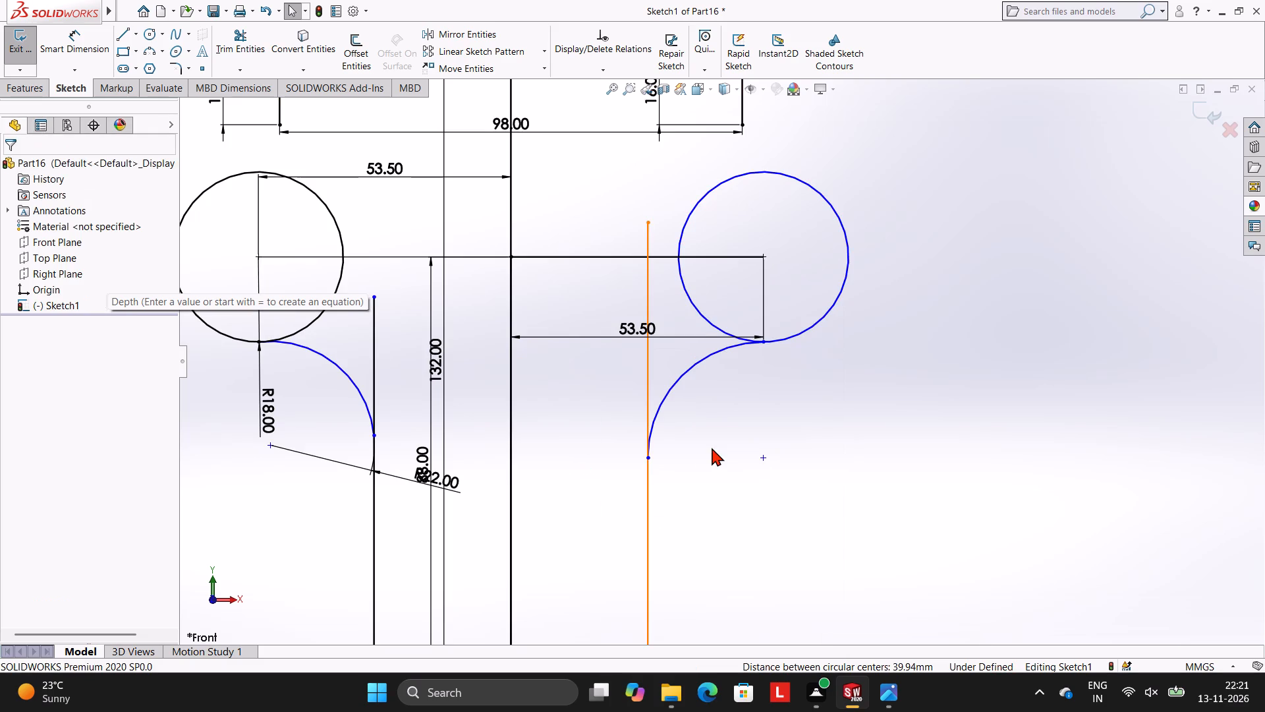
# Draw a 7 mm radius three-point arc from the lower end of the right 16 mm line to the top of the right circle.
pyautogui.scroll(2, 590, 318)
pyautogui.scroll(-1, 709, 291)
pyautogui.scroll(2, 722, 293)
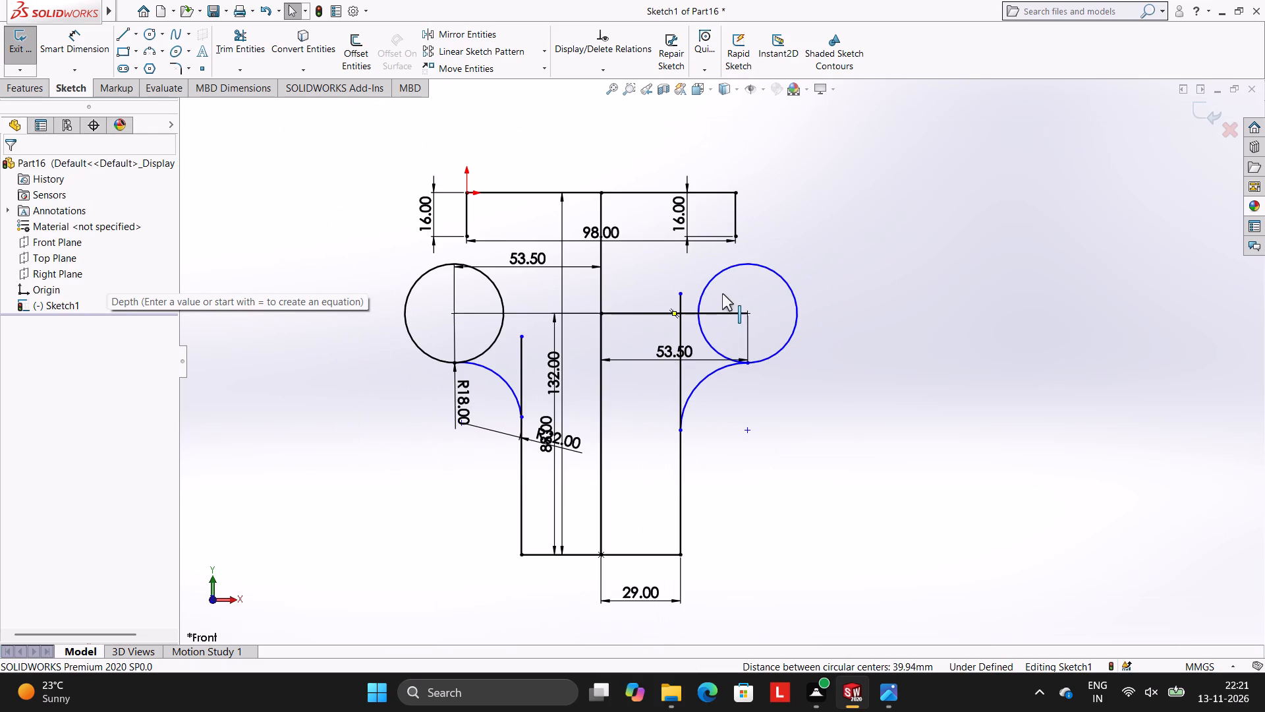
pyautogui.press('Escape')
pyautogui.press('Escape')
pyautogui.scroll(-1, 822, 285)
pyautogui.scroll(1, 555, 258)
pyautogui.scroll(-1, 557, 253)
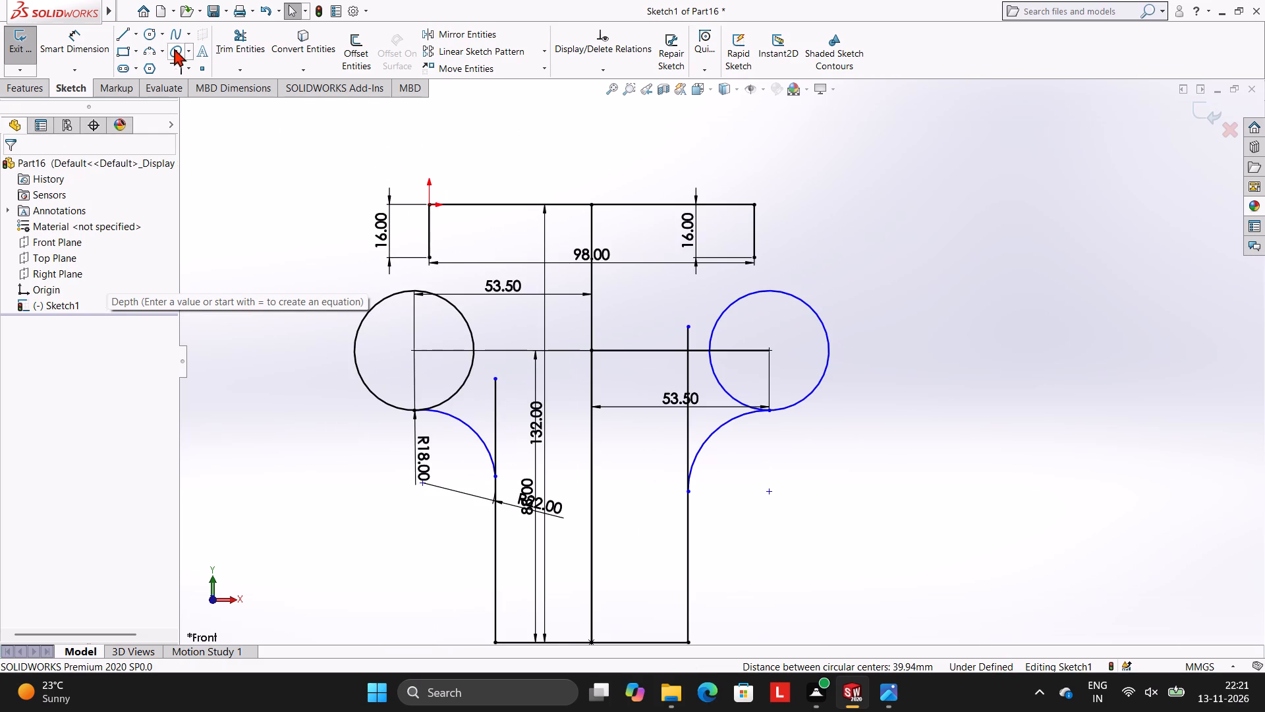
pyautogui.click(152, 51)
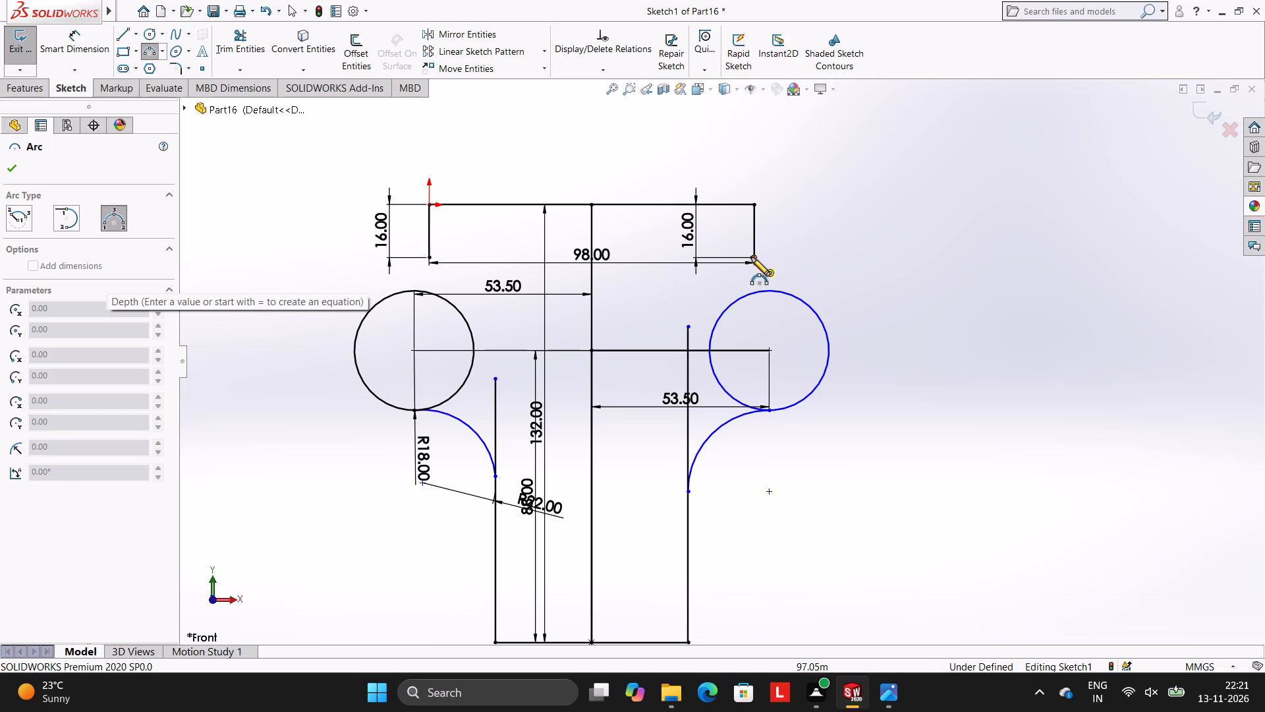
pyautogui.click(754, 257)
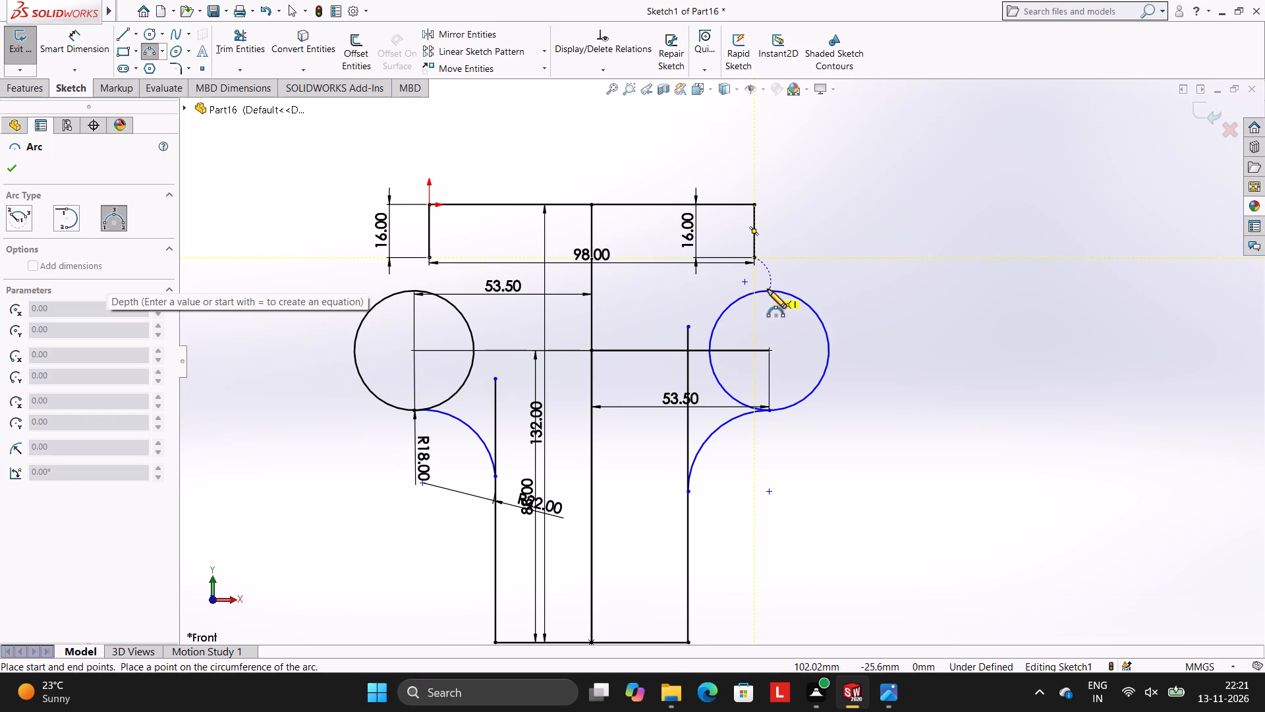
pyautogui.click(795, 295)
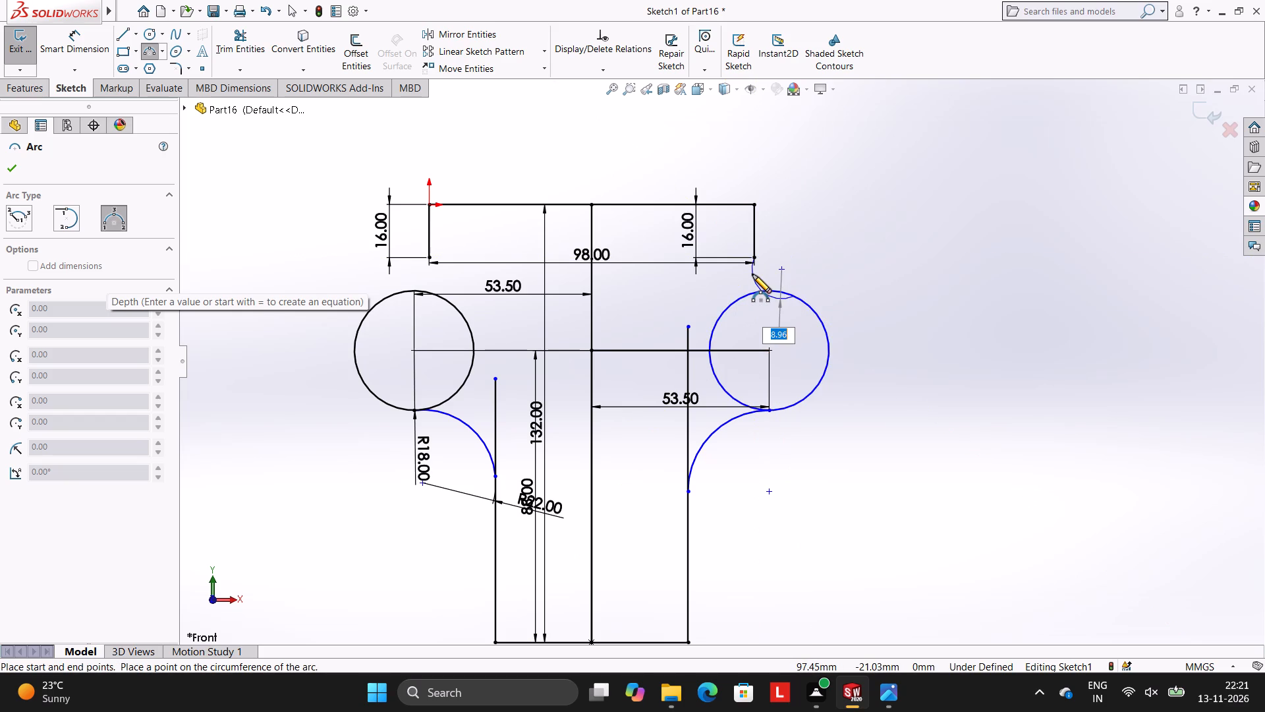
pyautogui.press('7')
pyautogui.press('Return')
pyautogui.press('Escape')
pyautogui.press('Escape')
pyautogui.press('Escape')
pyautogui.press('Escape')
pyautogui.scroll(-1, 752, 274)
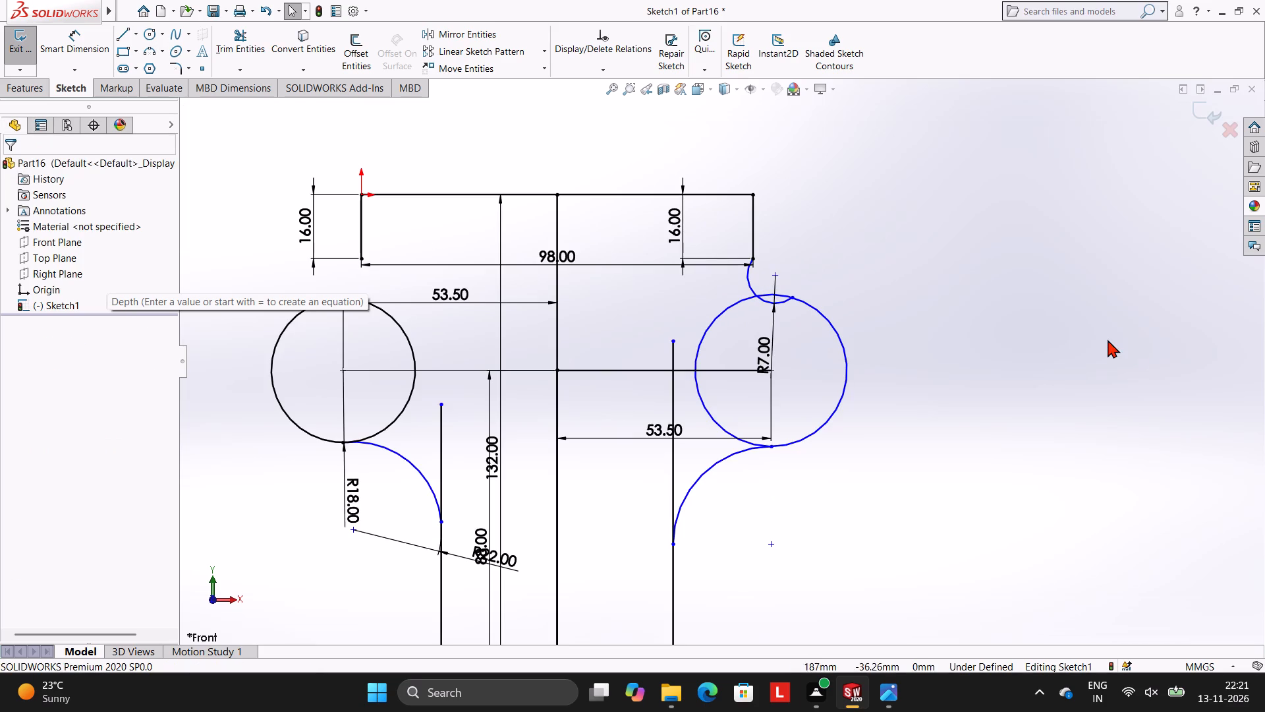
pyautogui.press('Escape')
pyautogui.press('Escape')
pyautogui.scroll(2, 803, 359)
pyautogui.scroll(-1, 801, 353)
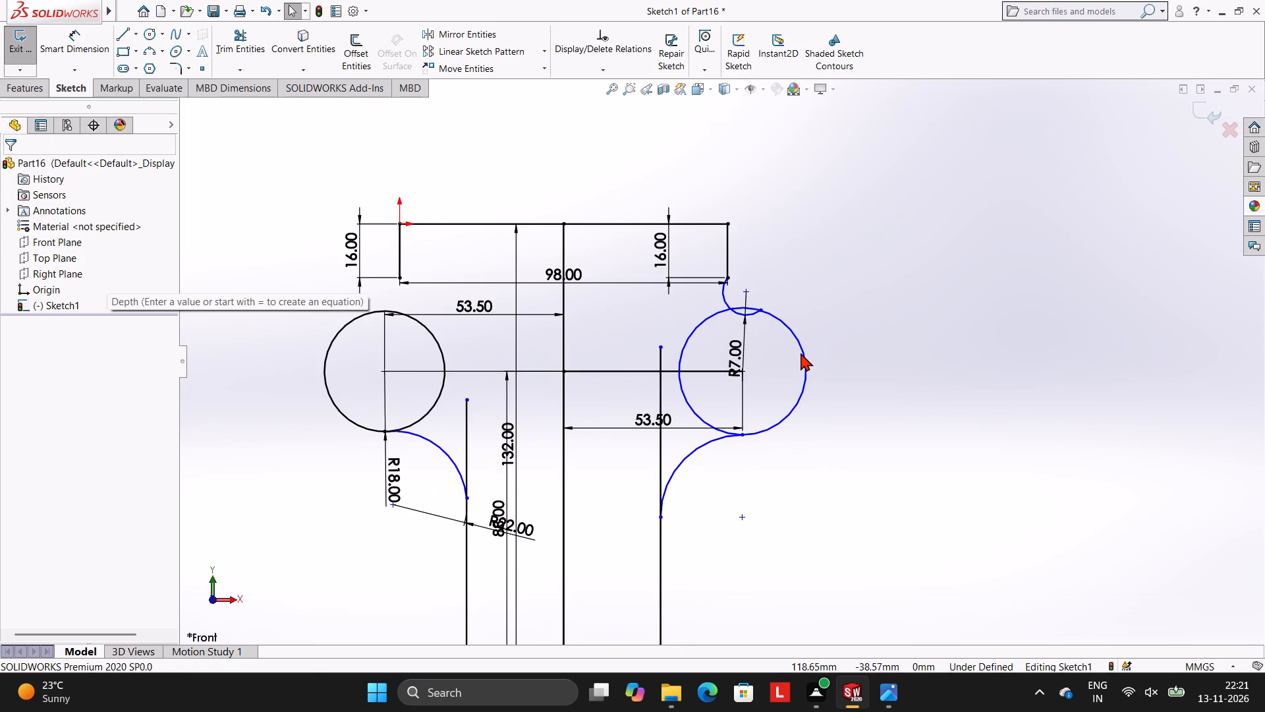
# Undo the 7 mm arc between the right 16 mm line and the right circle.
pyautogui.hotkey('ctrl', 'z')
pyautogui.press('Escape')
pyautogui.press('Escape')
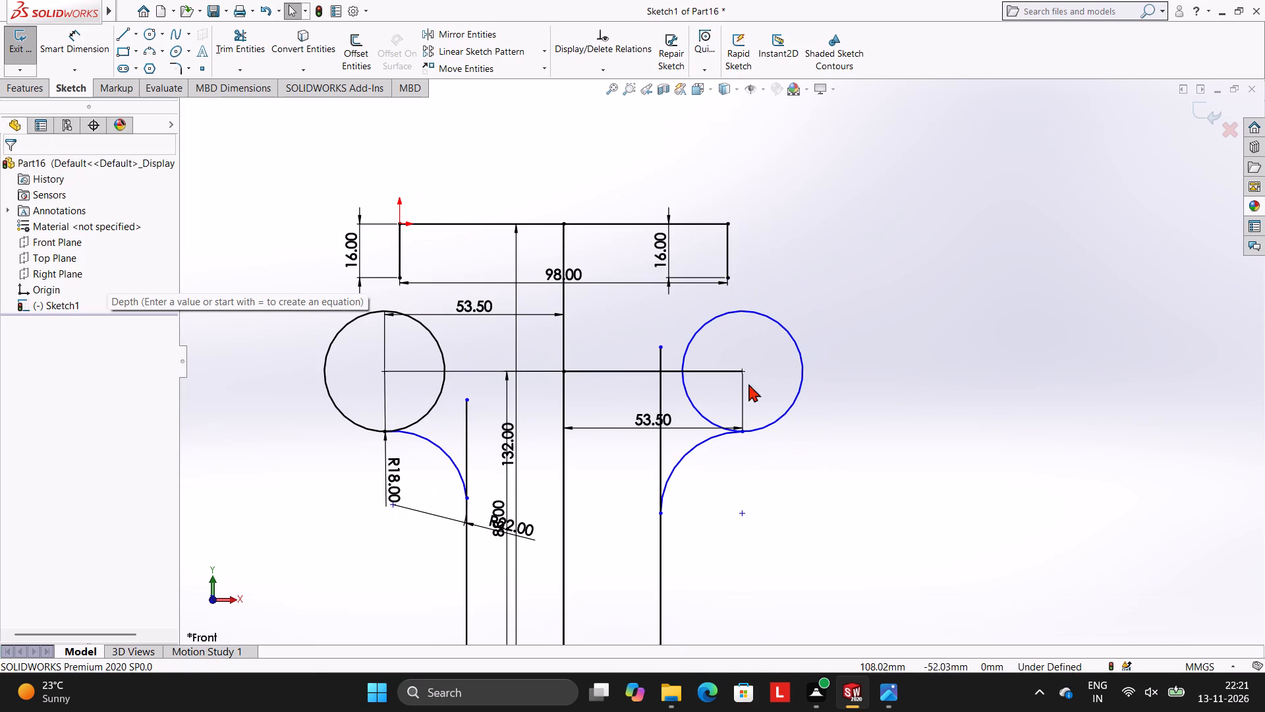
# Draw three connected 7 mm lines from the lower end of the right 16 mm line: horizontally outward, vertically down, and horizontally back inward.
pyautogui.scroll(-2, 743, 336)
pyautogui.scroll(4, 657, 303)
pyautogui.scroll(-2, 640, 309)
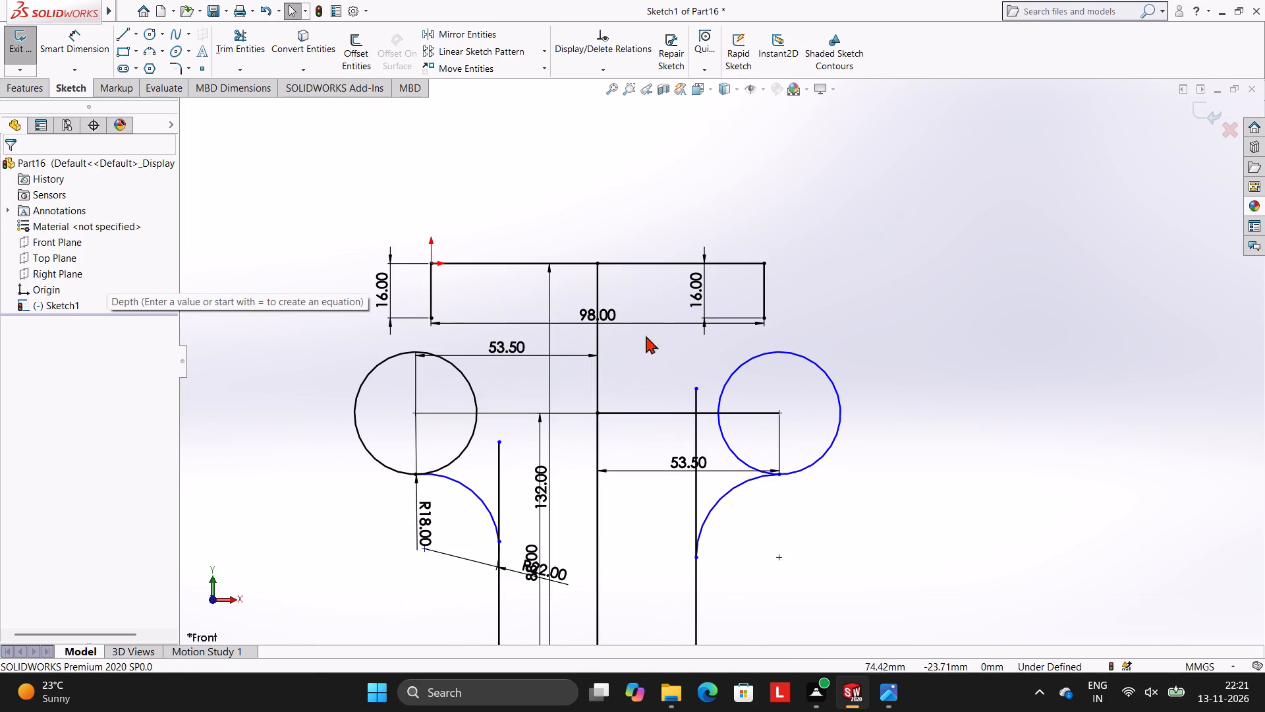
pyautogui.click(126, 34)
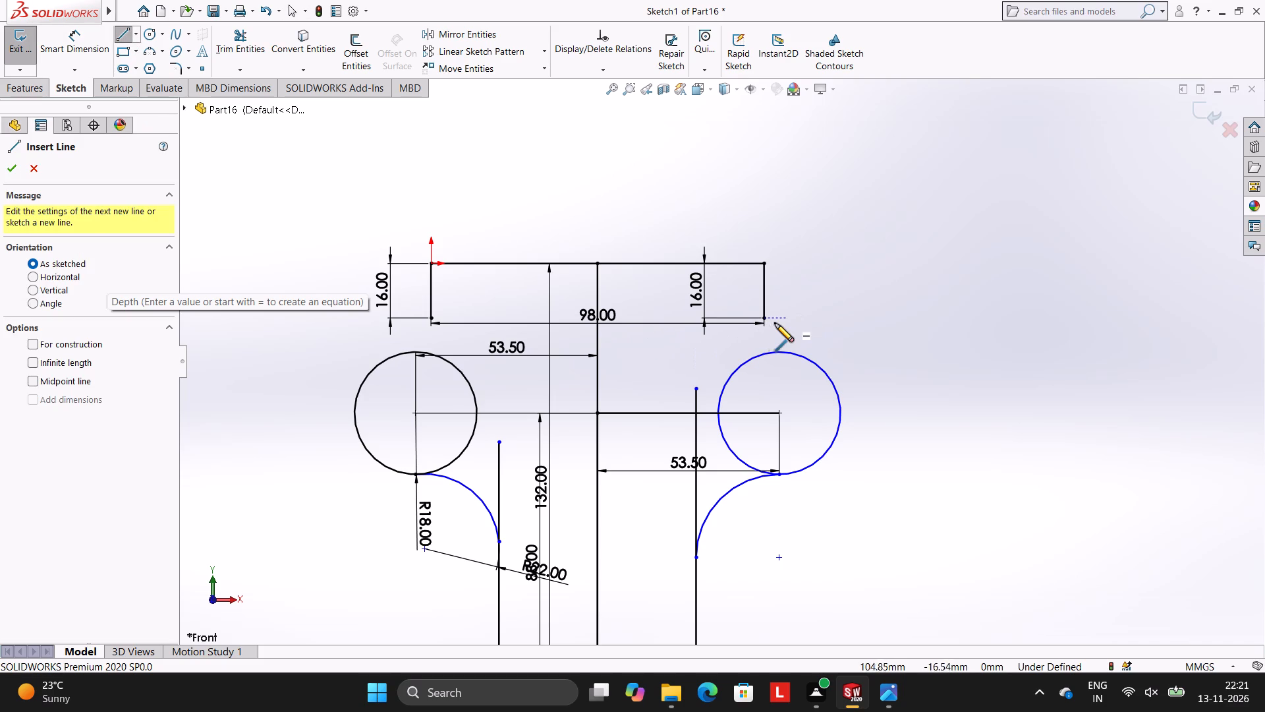
pyautogui.click(765, 320)
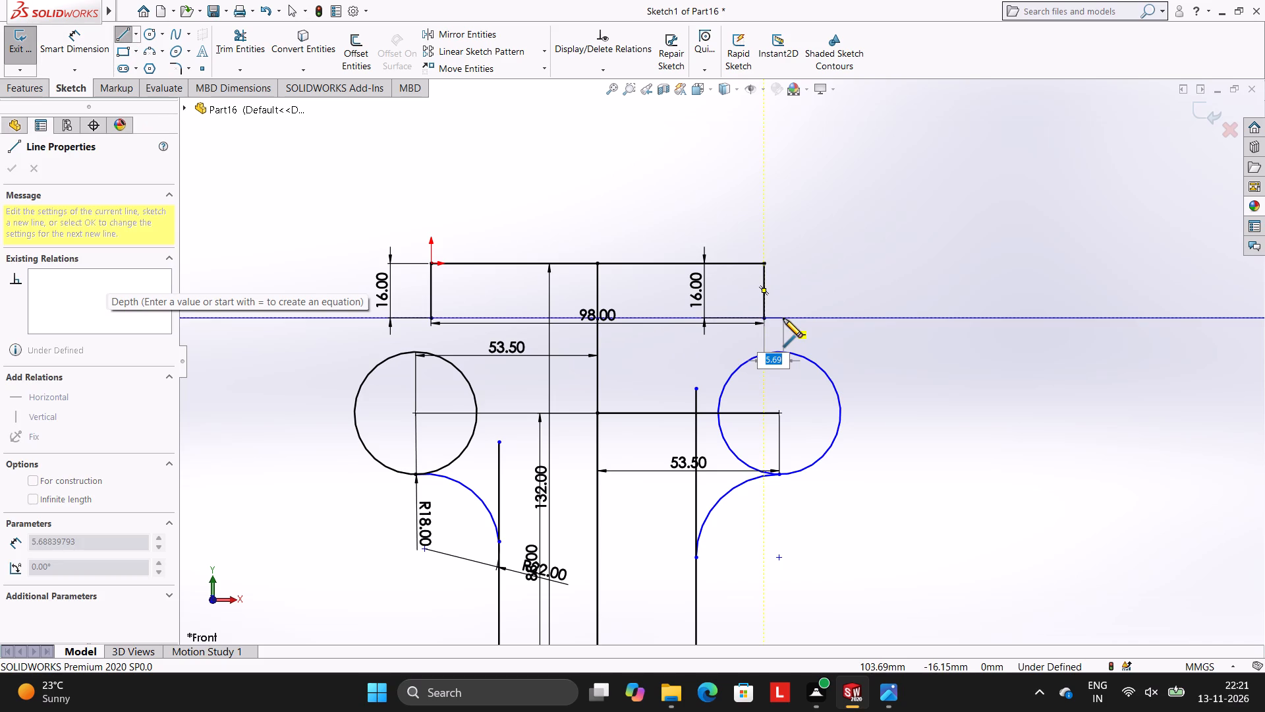
pyautogui.press('7')
pyautogui.press('Return')
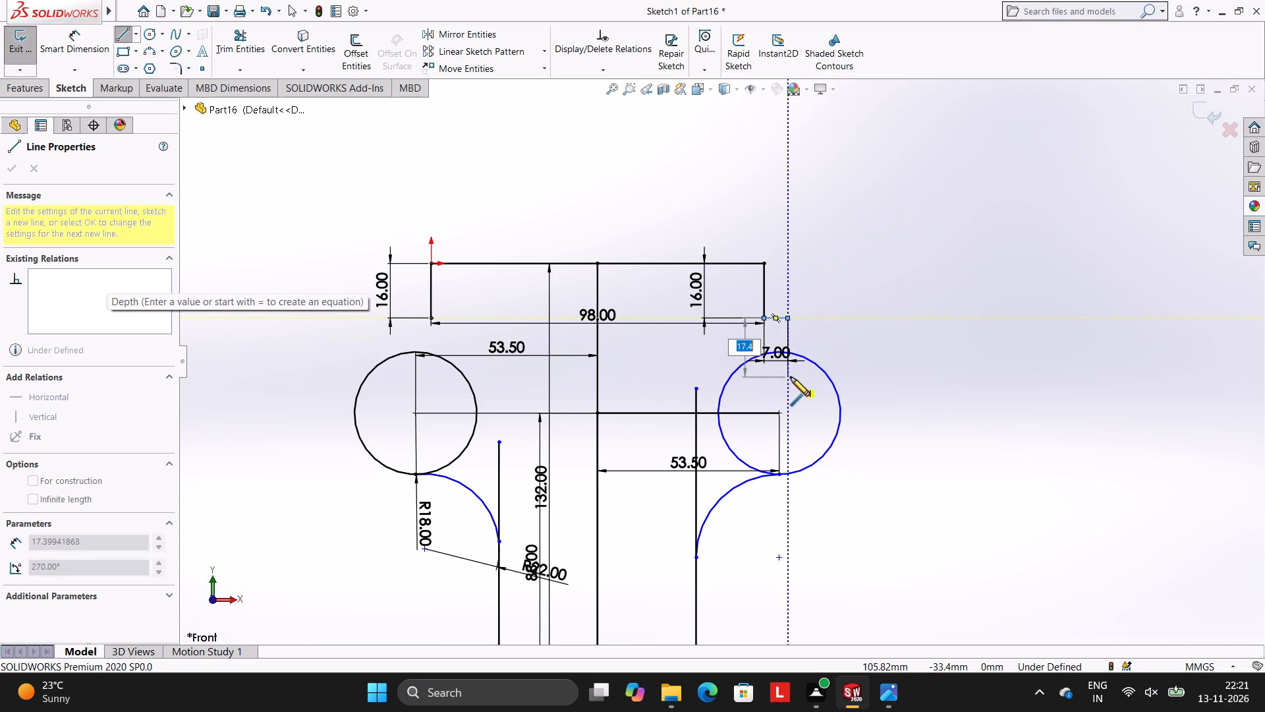
pyautogui.press('7')
pyautogui.press('Return')
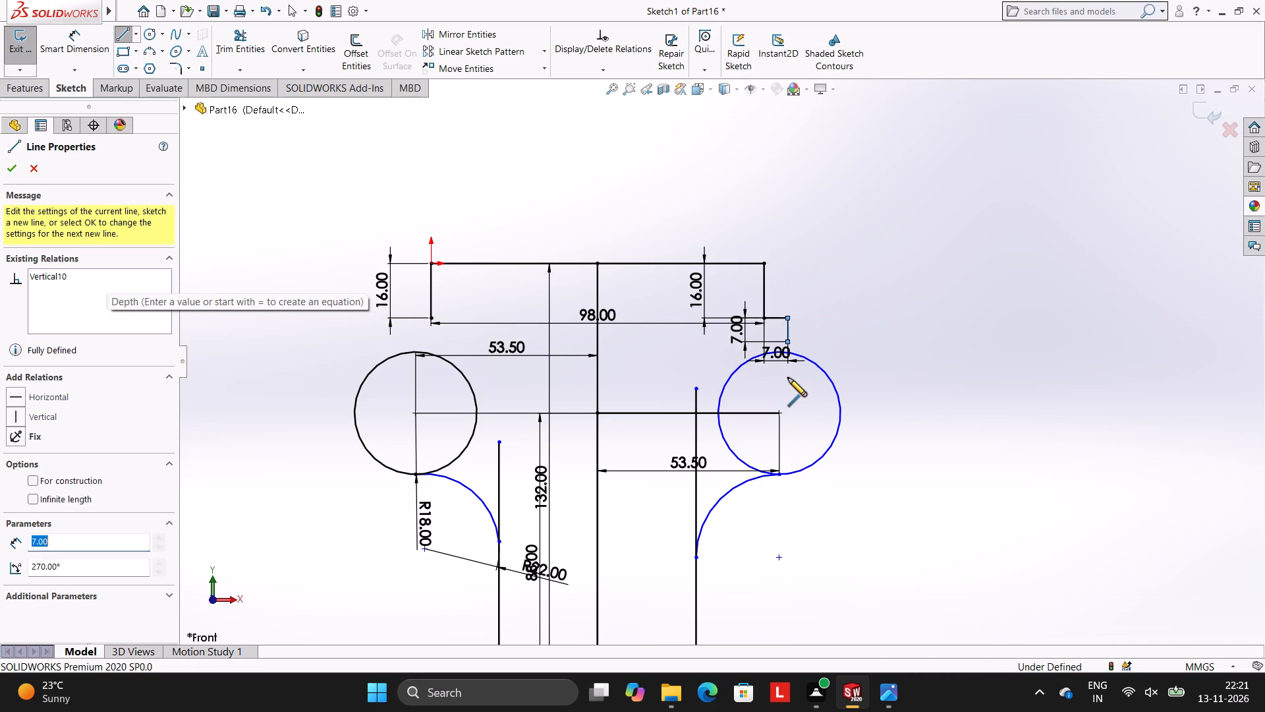
pyautogui.scroll(-10, 797, 375)
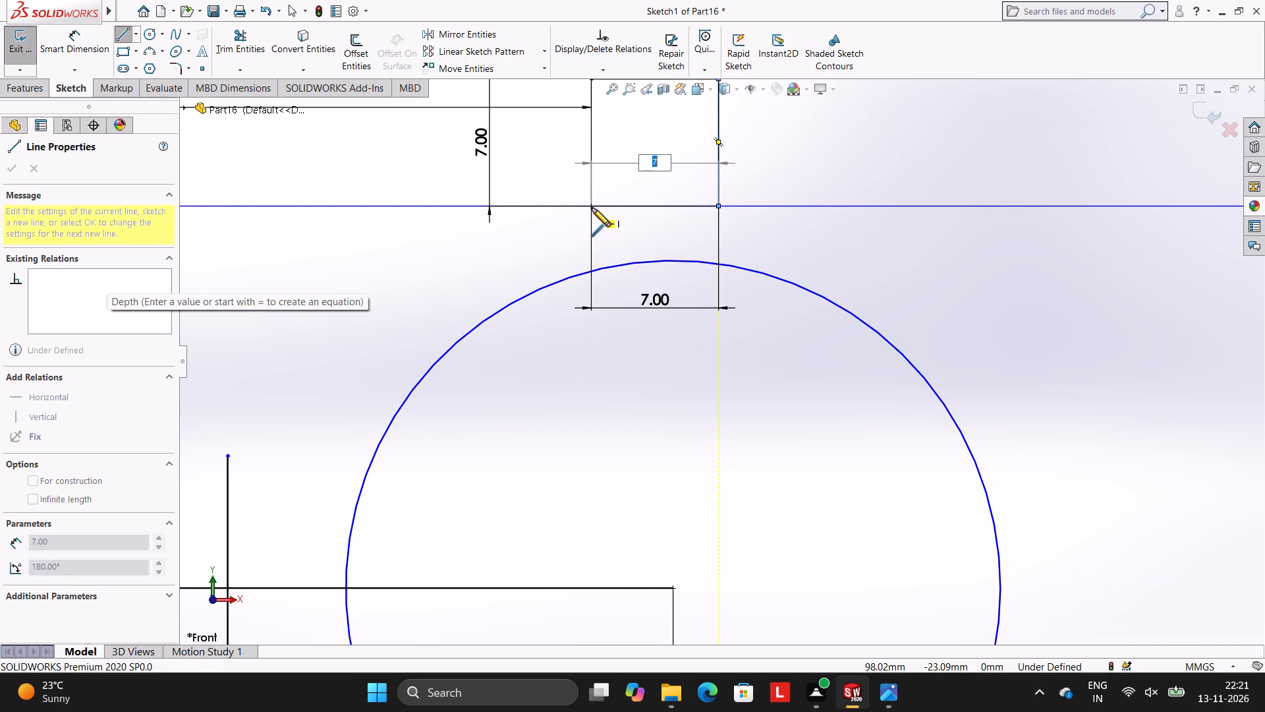
pyautogui.press('7')
pyautogui.press('Return')
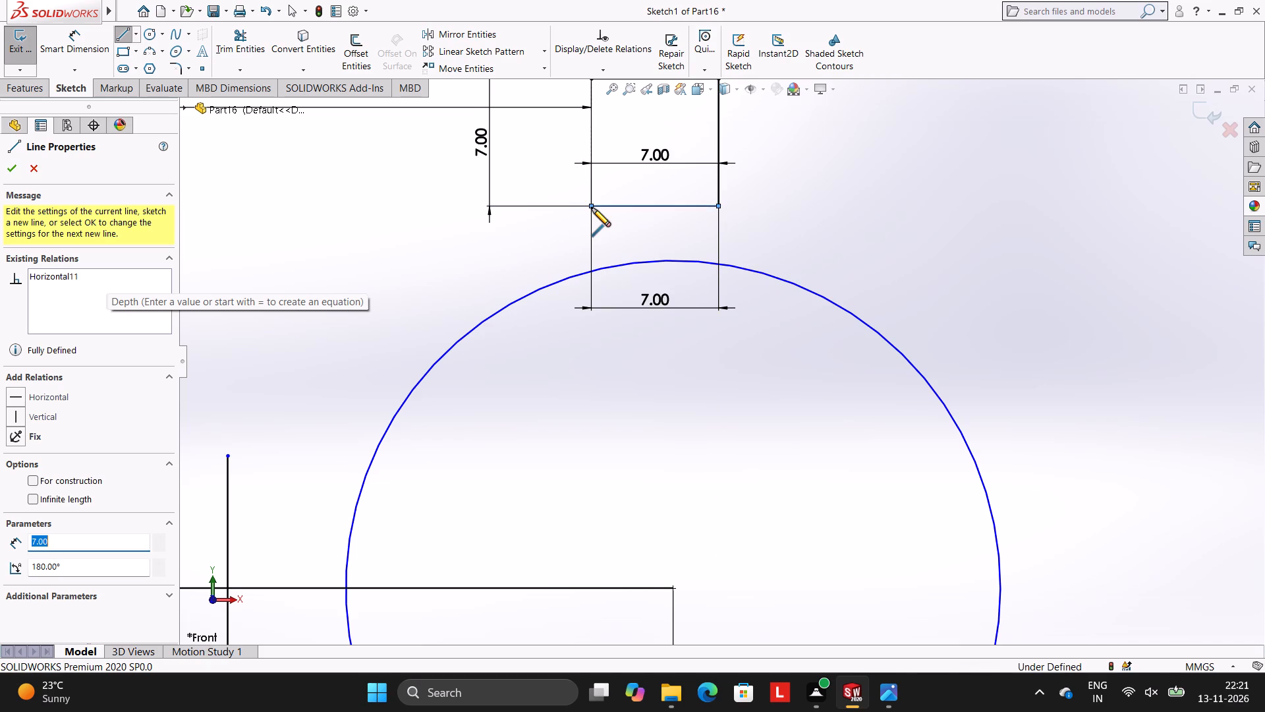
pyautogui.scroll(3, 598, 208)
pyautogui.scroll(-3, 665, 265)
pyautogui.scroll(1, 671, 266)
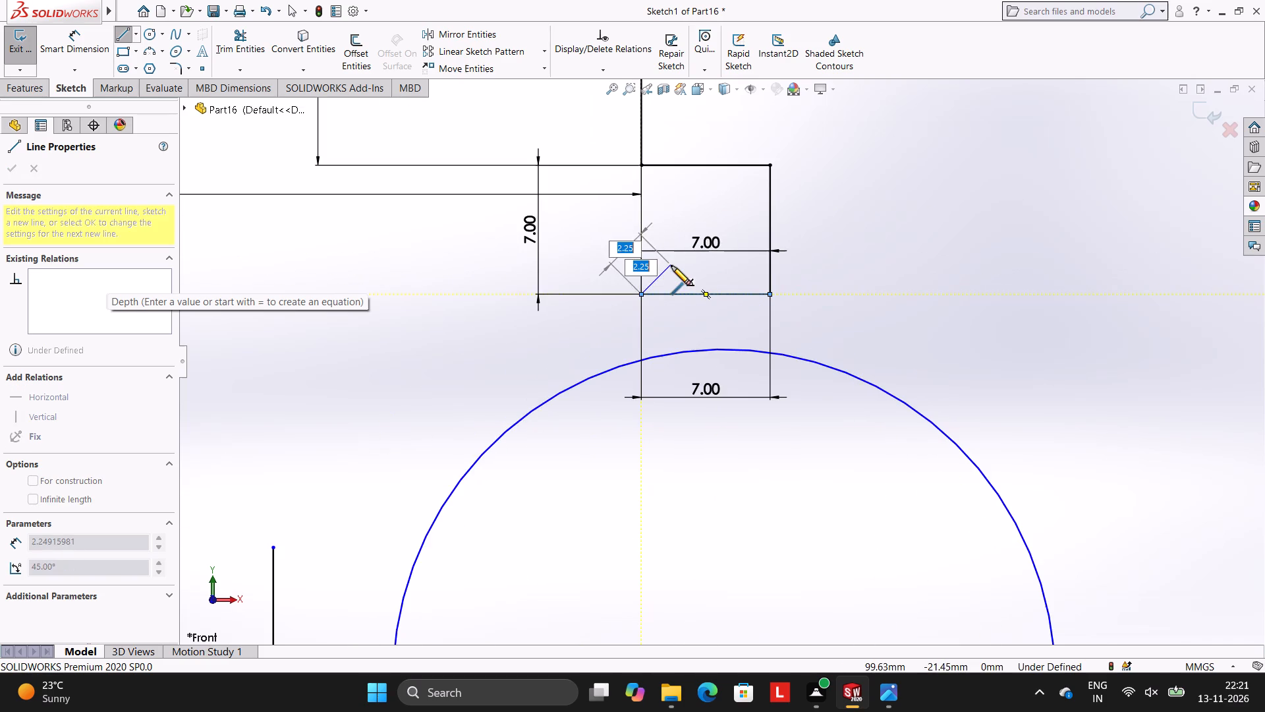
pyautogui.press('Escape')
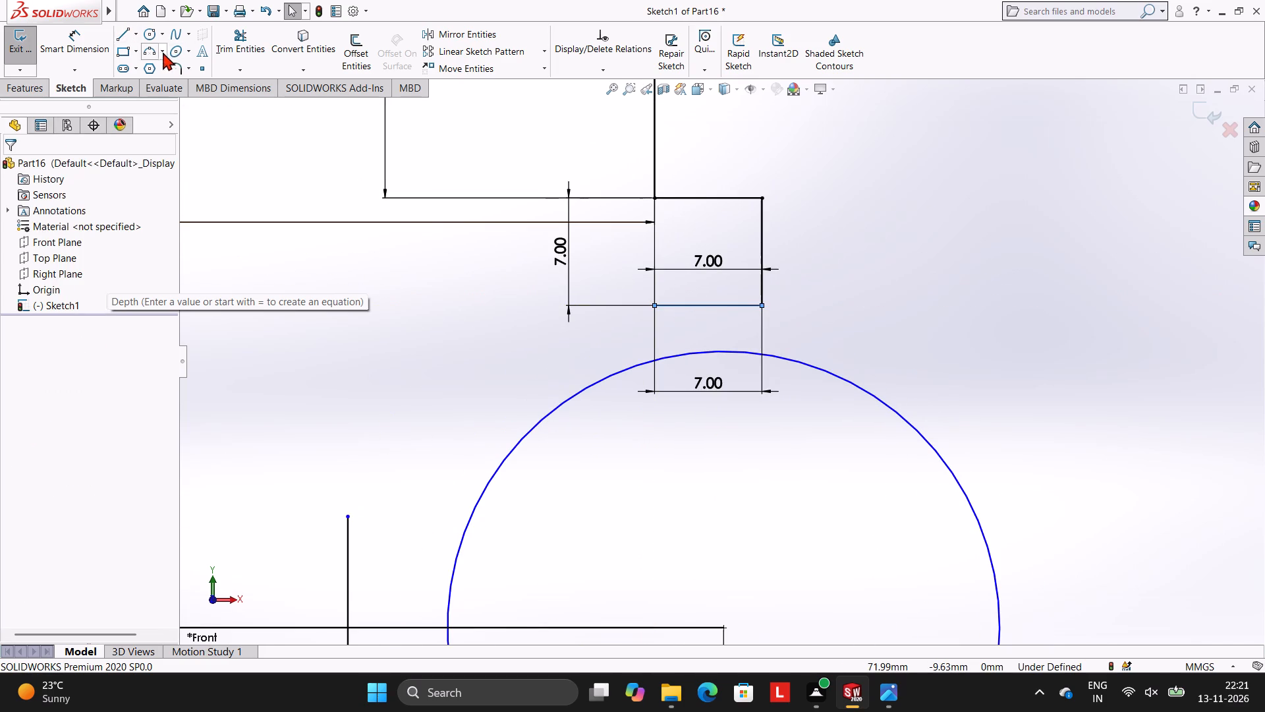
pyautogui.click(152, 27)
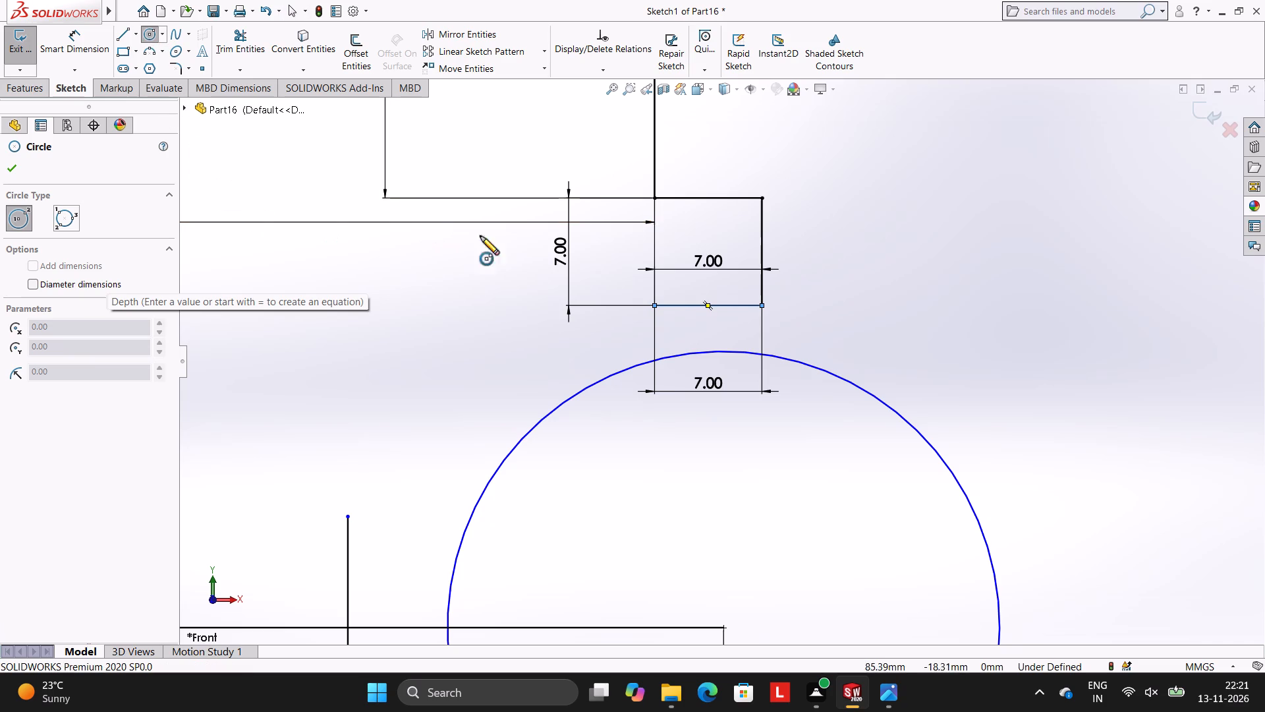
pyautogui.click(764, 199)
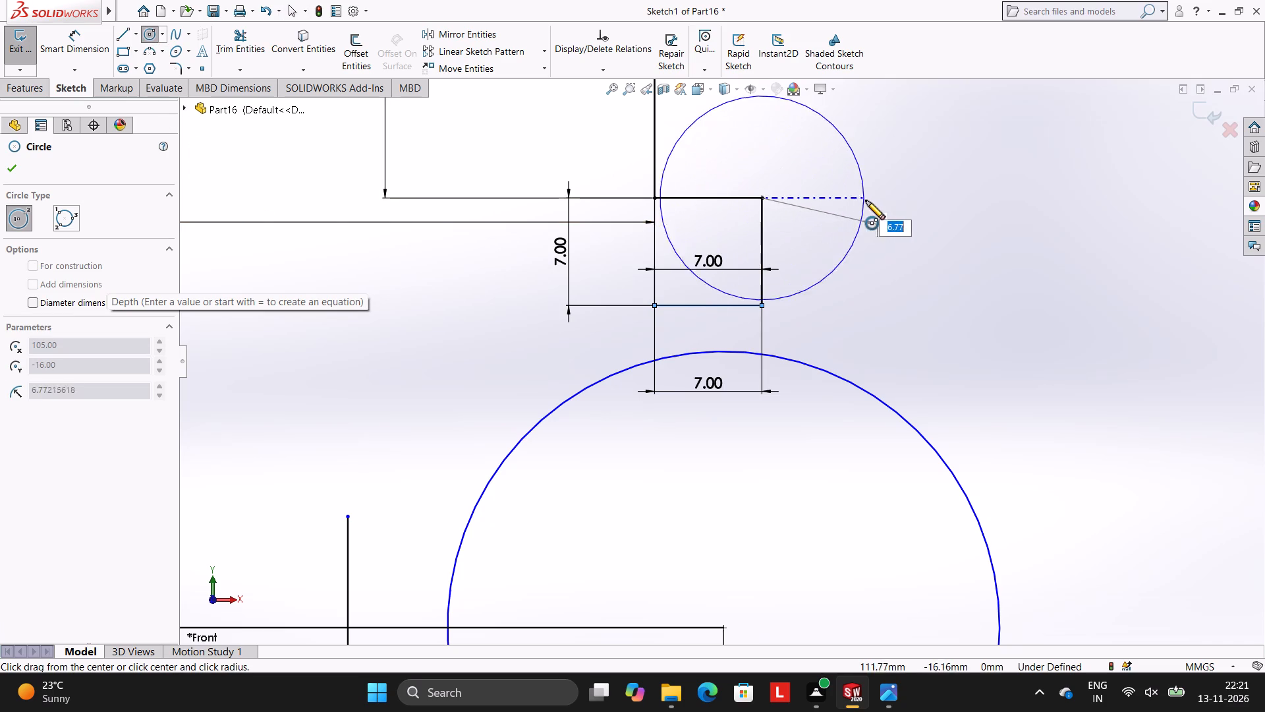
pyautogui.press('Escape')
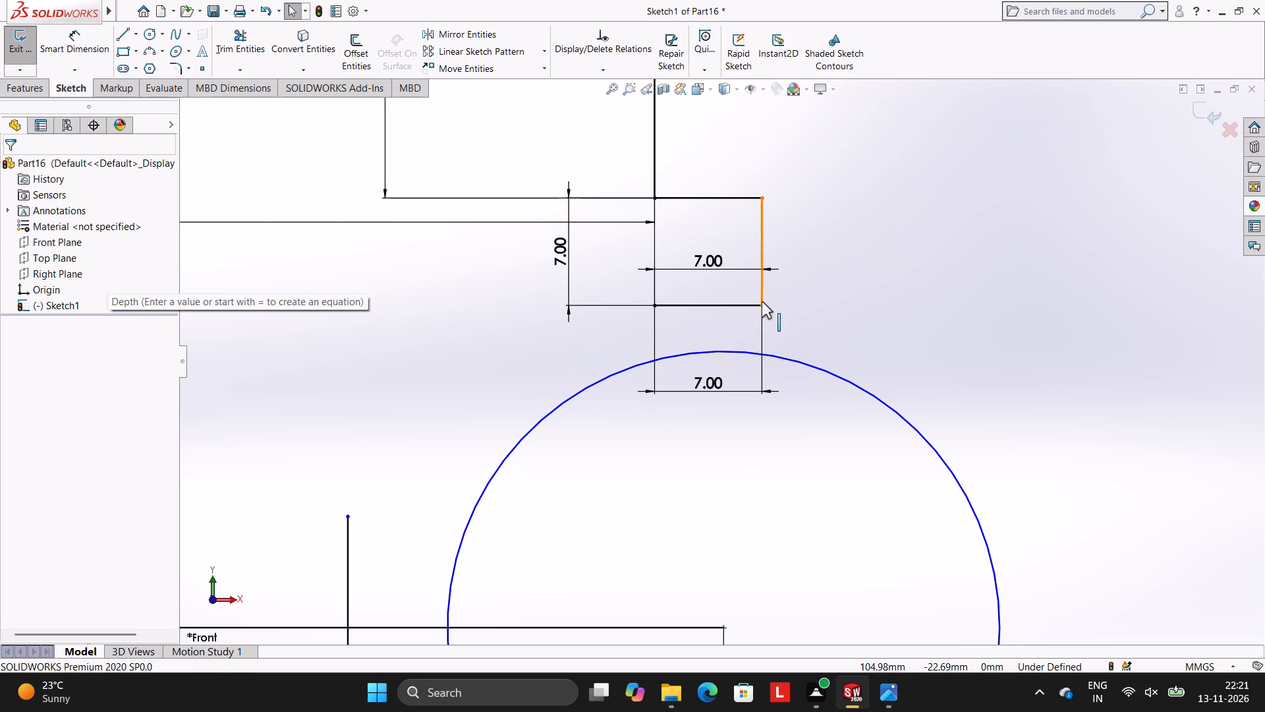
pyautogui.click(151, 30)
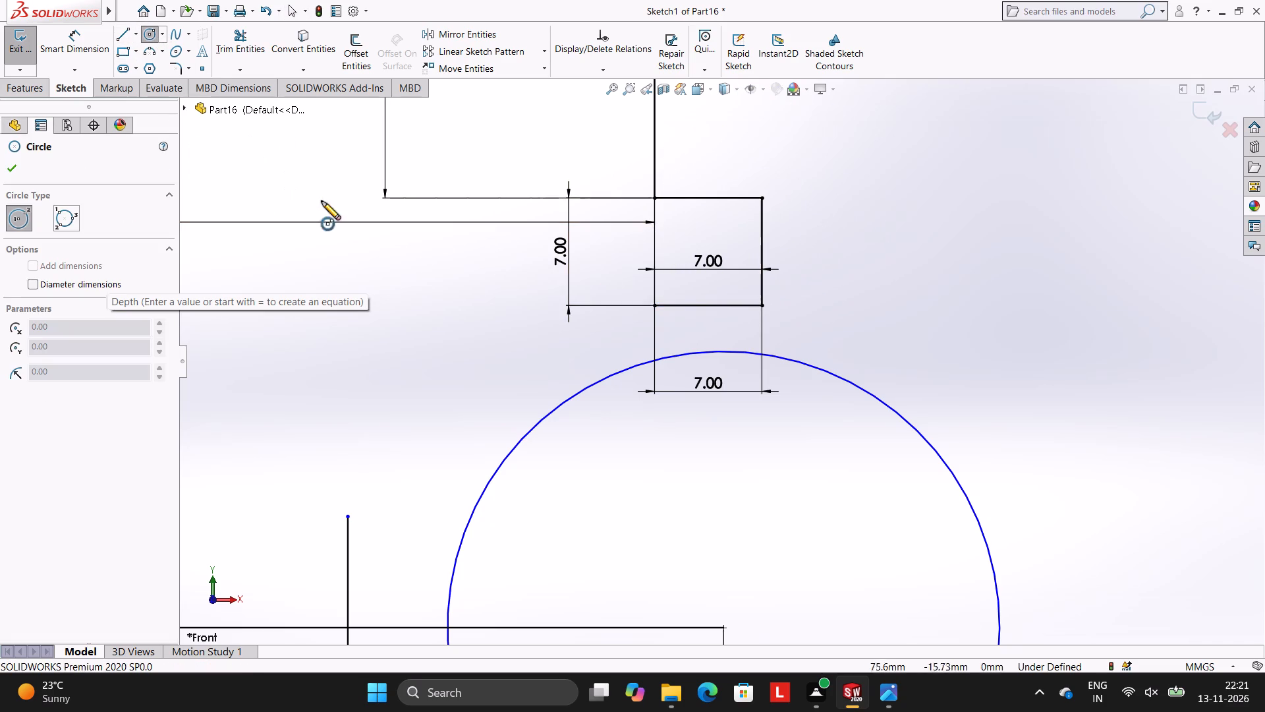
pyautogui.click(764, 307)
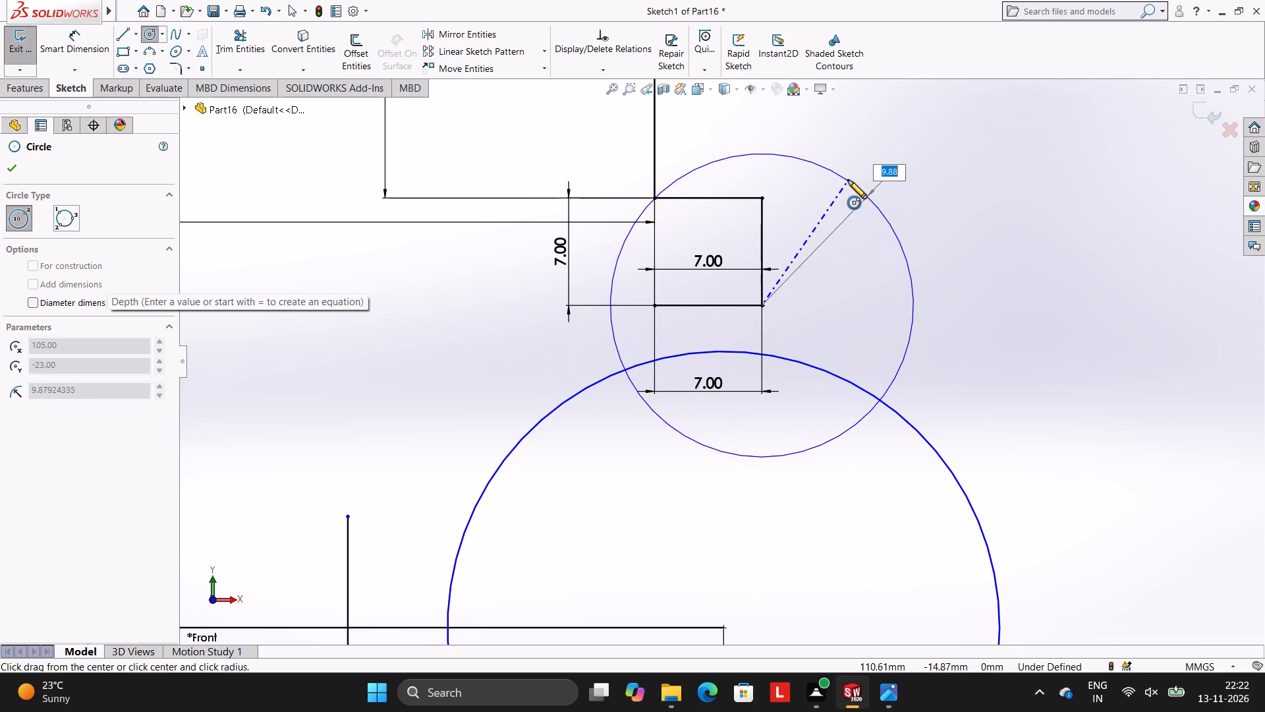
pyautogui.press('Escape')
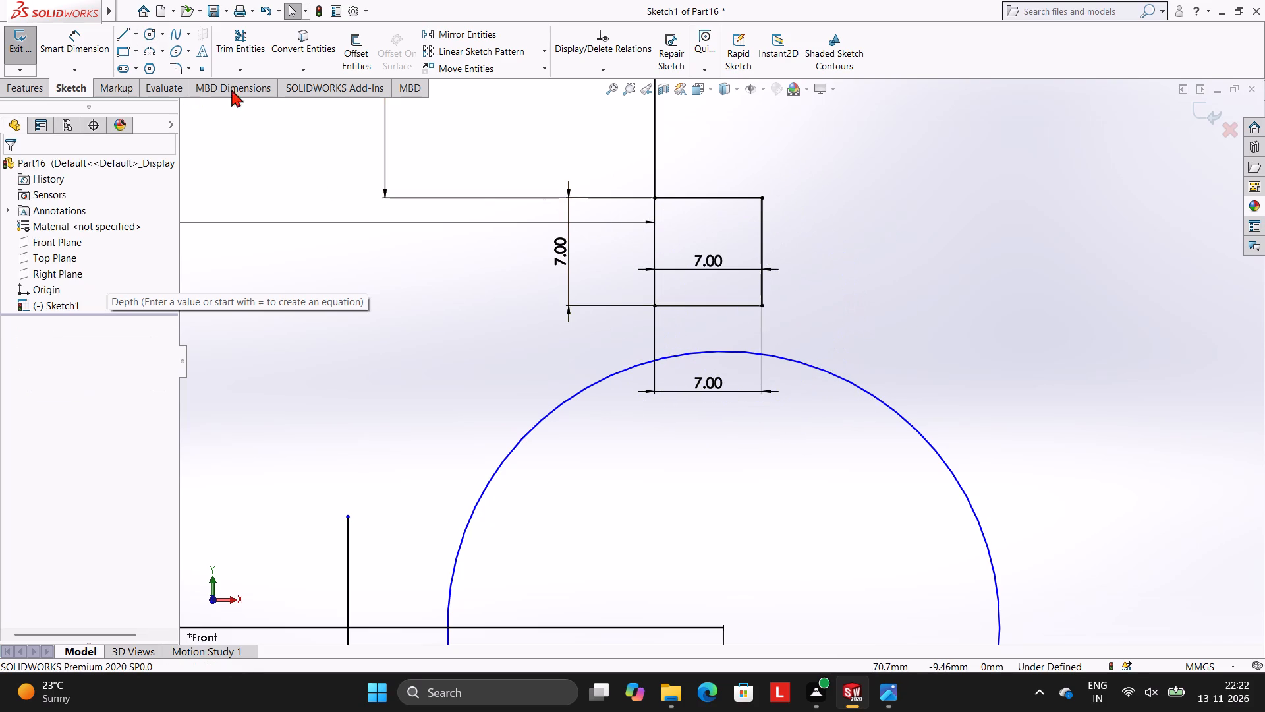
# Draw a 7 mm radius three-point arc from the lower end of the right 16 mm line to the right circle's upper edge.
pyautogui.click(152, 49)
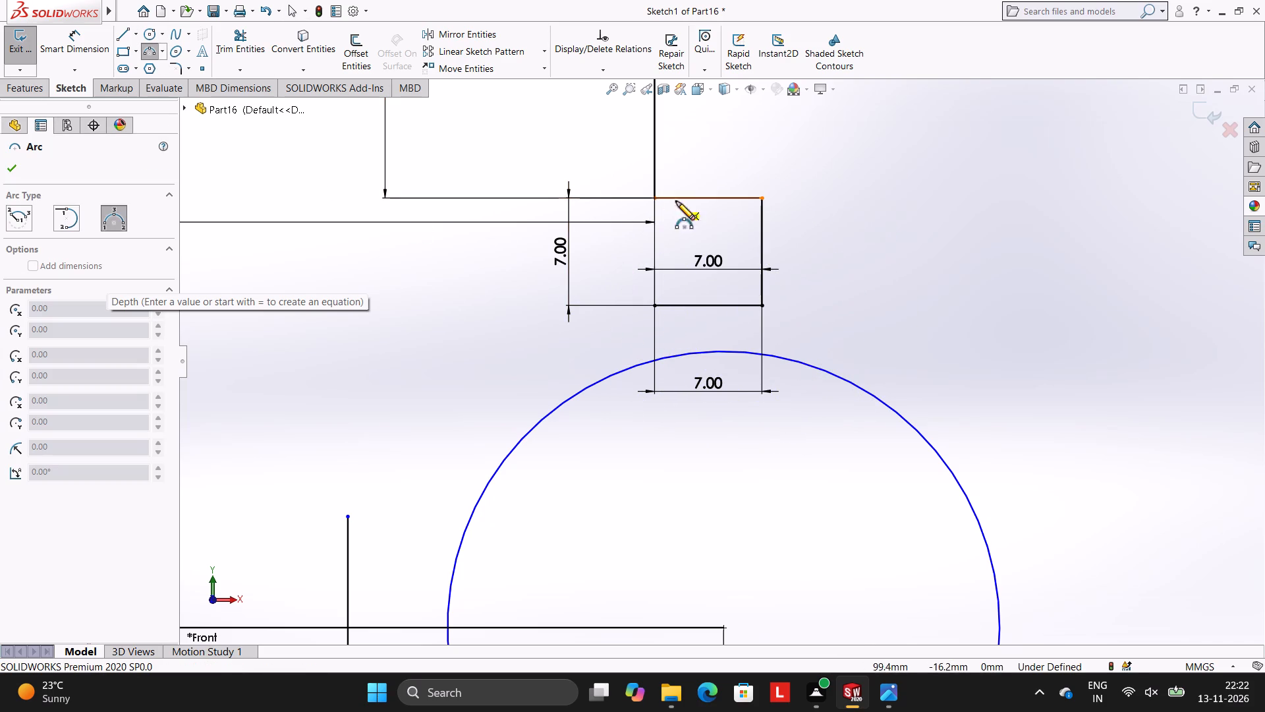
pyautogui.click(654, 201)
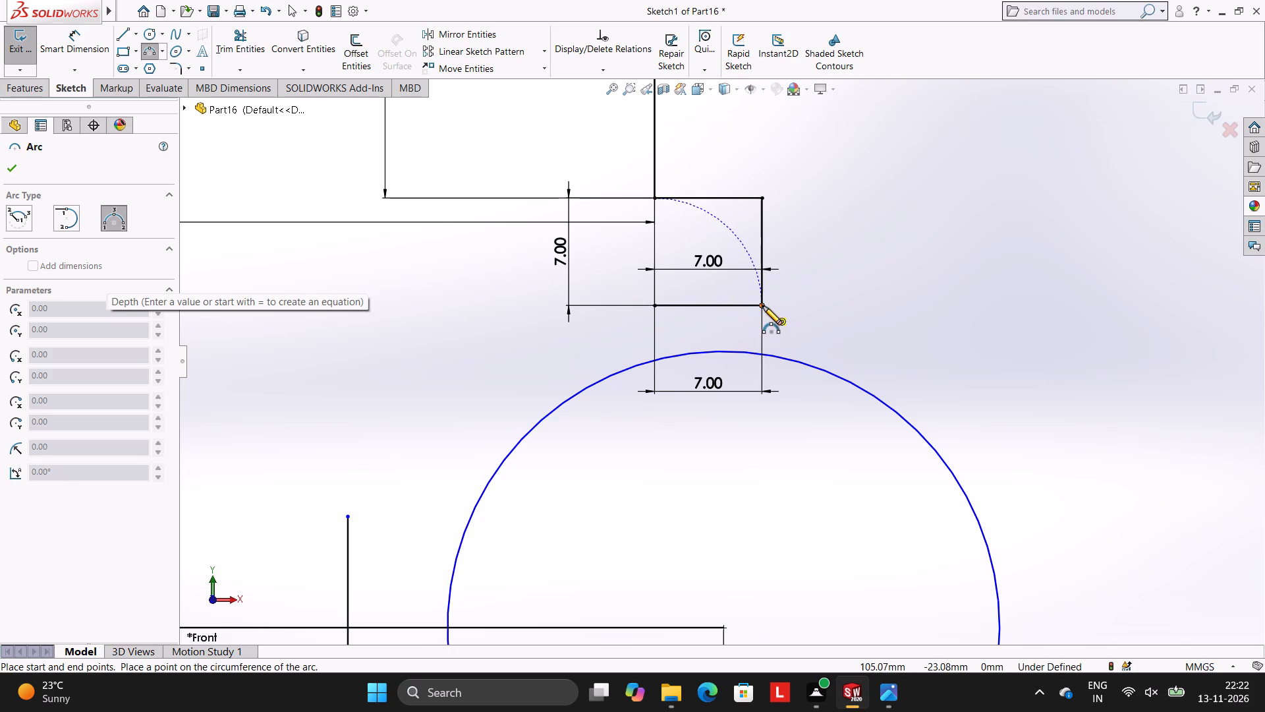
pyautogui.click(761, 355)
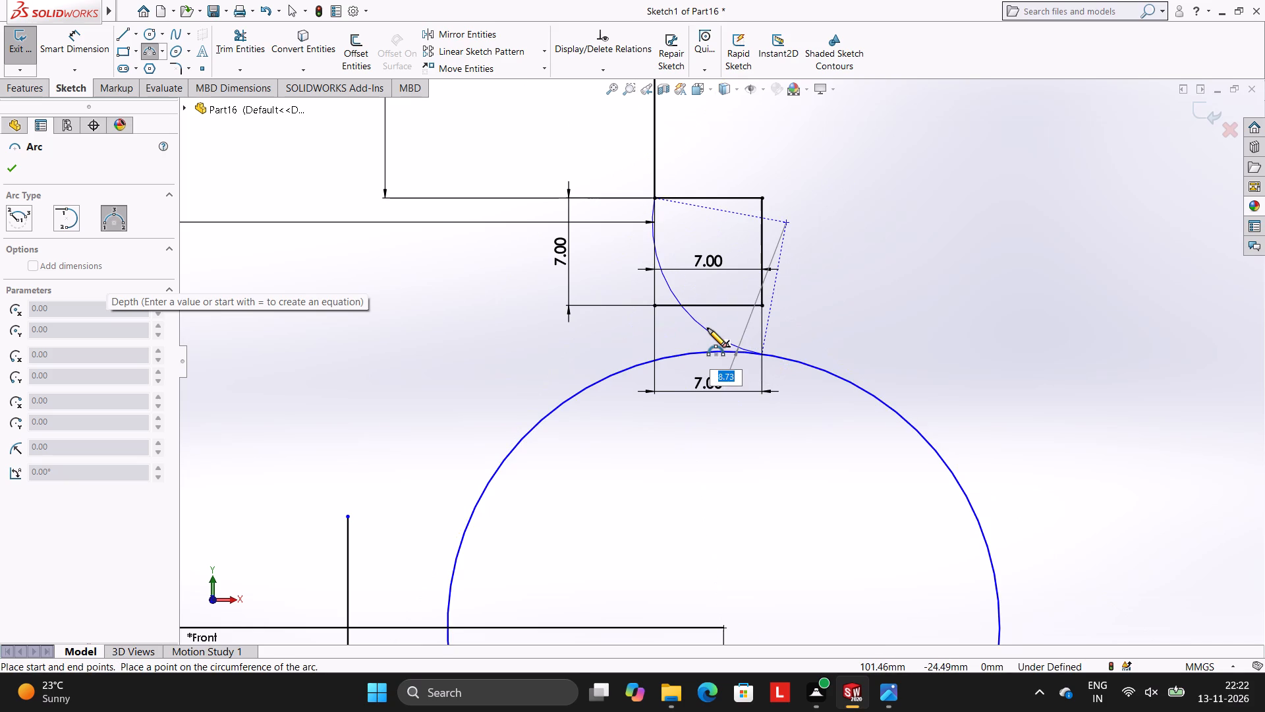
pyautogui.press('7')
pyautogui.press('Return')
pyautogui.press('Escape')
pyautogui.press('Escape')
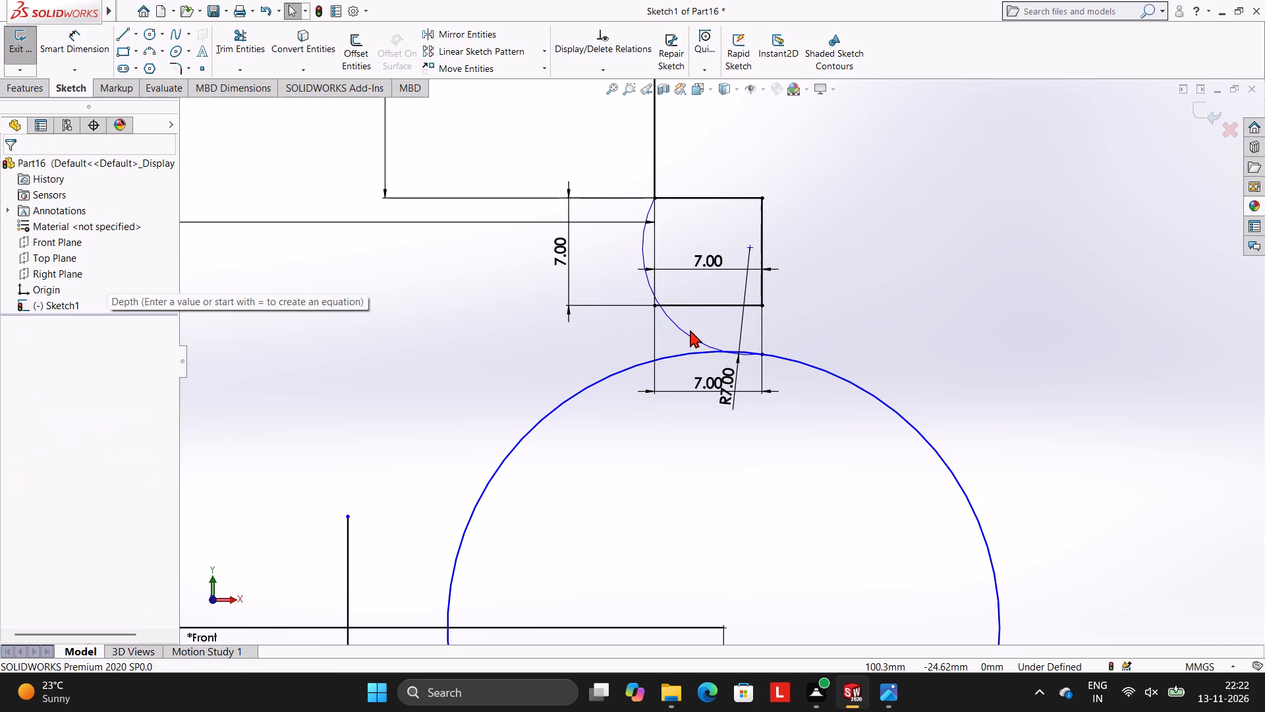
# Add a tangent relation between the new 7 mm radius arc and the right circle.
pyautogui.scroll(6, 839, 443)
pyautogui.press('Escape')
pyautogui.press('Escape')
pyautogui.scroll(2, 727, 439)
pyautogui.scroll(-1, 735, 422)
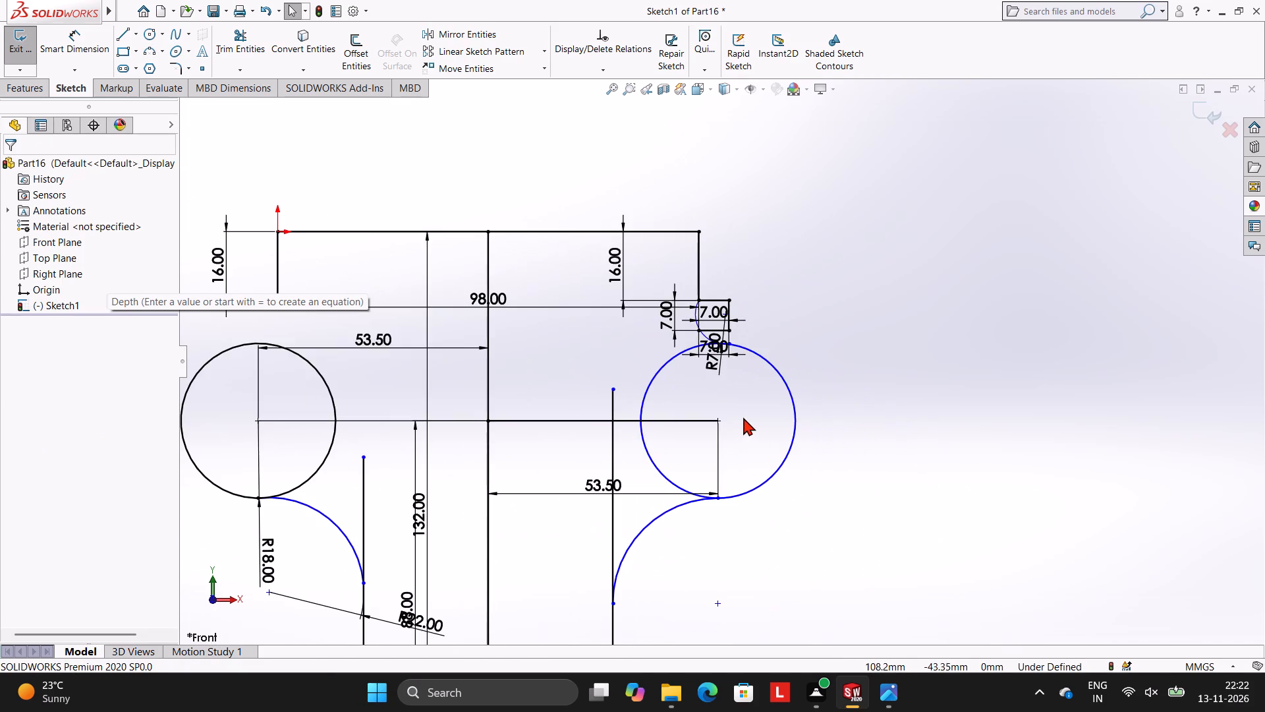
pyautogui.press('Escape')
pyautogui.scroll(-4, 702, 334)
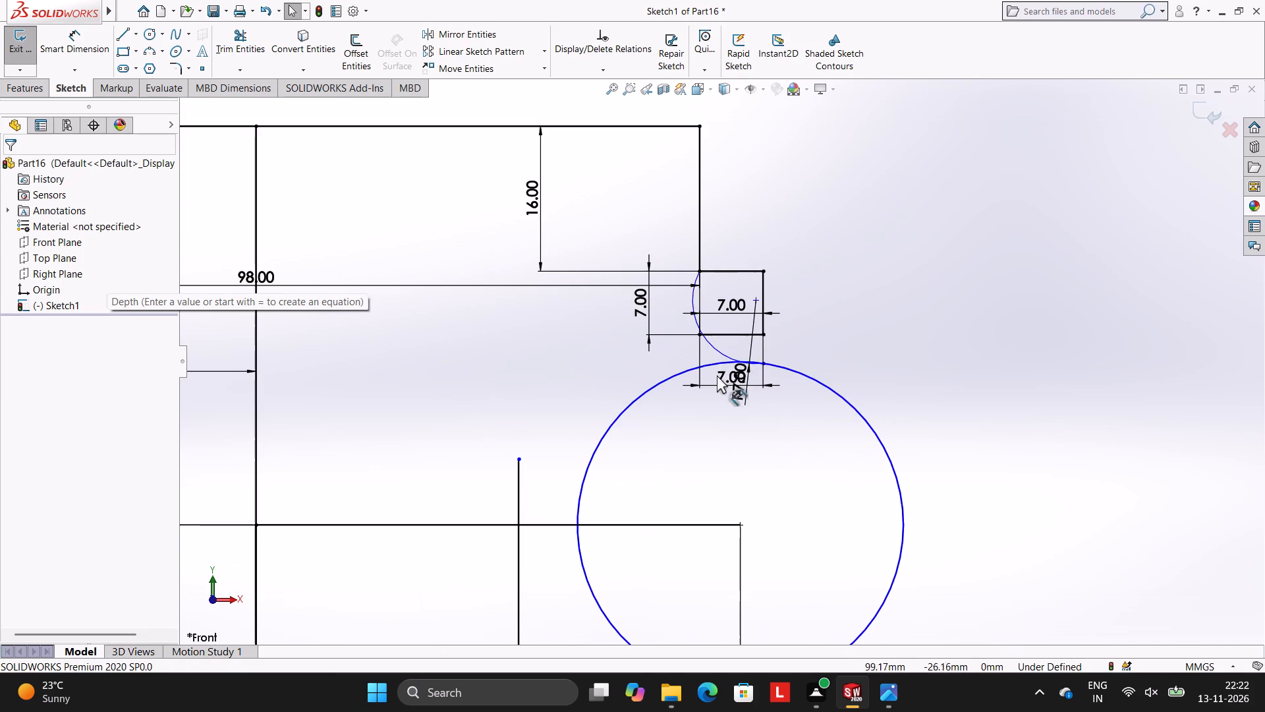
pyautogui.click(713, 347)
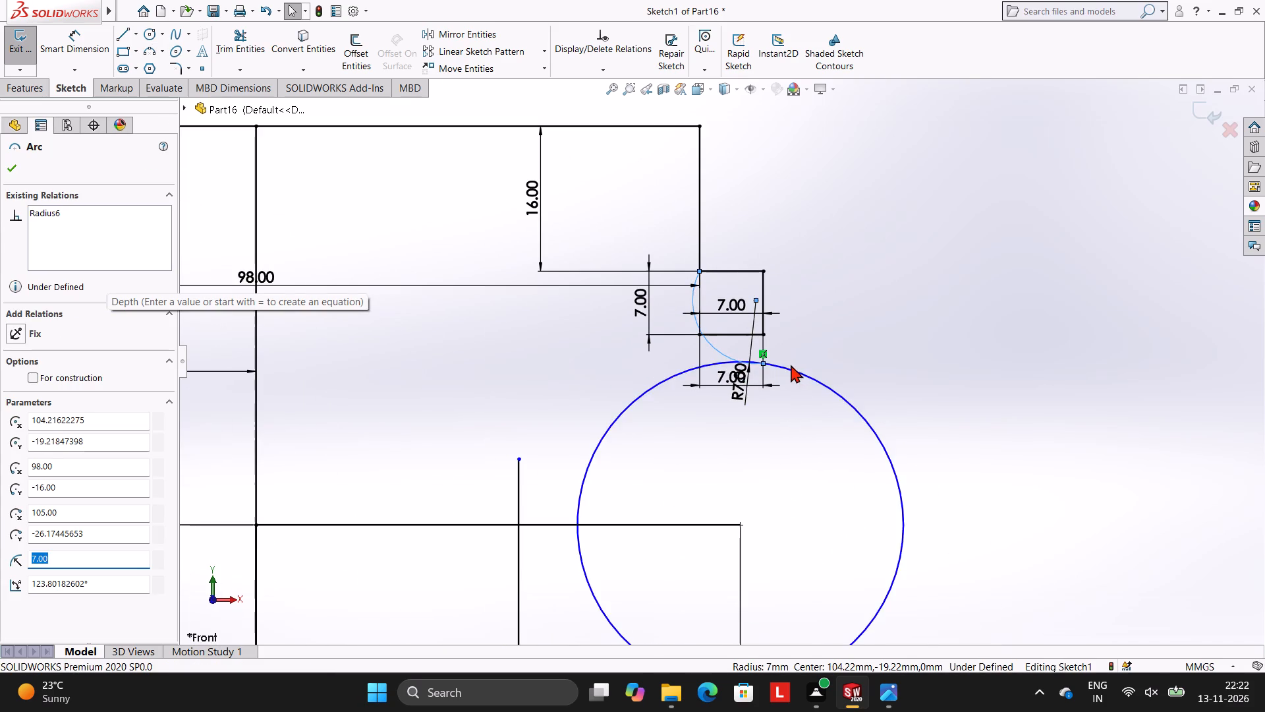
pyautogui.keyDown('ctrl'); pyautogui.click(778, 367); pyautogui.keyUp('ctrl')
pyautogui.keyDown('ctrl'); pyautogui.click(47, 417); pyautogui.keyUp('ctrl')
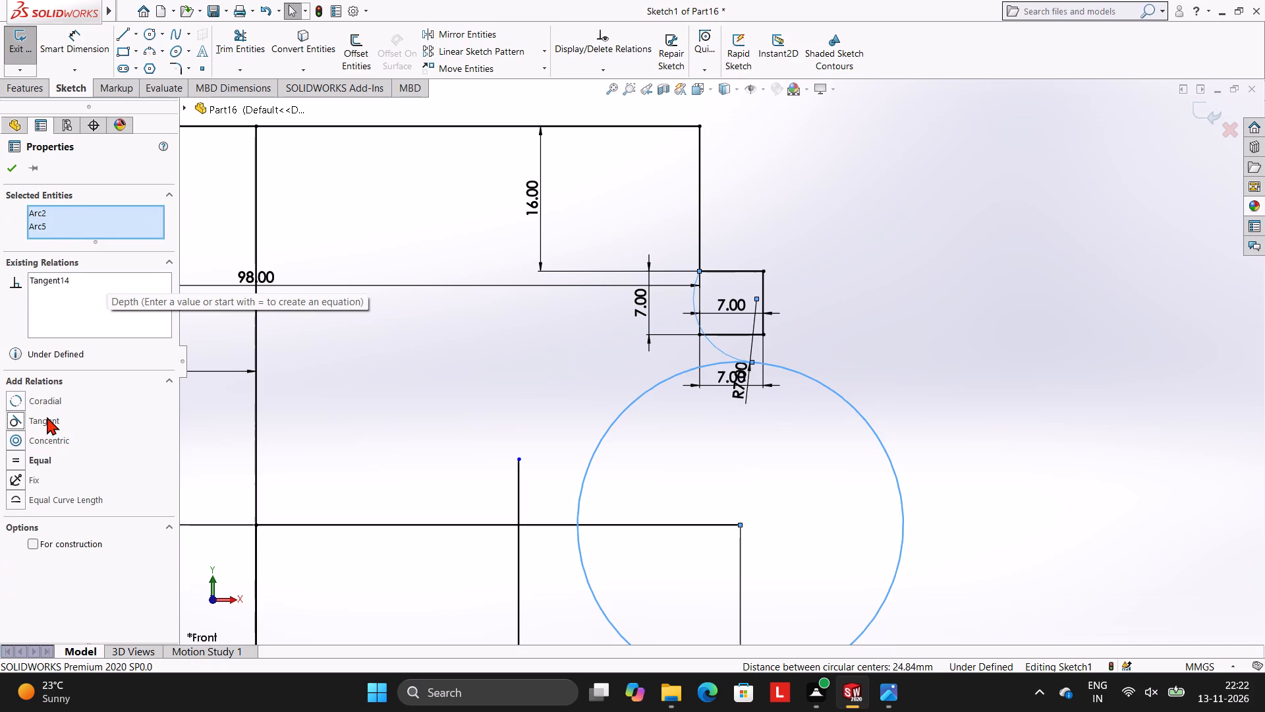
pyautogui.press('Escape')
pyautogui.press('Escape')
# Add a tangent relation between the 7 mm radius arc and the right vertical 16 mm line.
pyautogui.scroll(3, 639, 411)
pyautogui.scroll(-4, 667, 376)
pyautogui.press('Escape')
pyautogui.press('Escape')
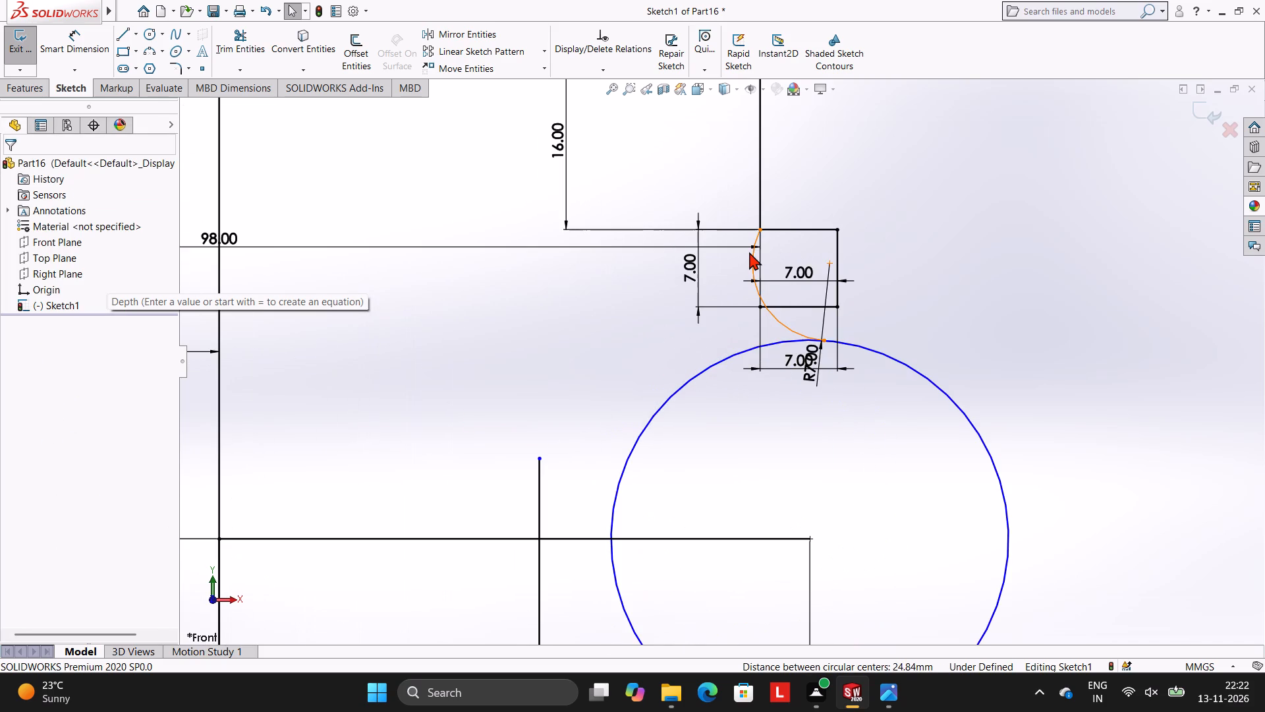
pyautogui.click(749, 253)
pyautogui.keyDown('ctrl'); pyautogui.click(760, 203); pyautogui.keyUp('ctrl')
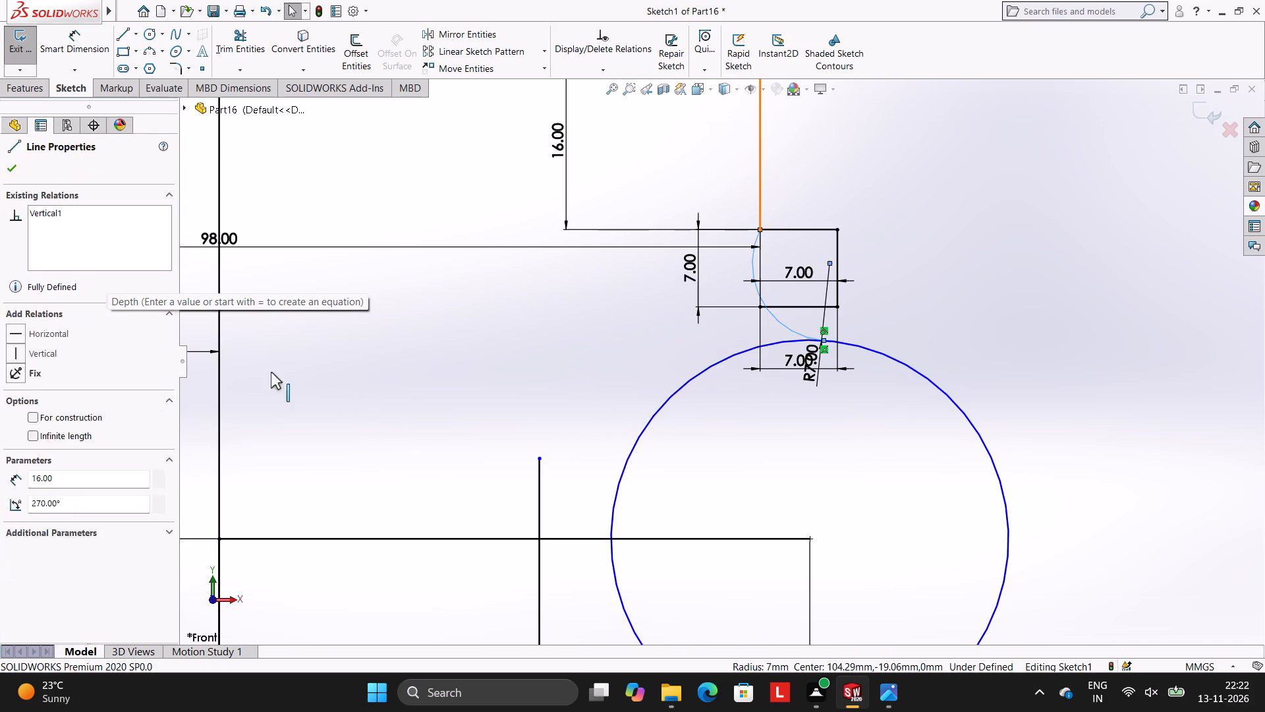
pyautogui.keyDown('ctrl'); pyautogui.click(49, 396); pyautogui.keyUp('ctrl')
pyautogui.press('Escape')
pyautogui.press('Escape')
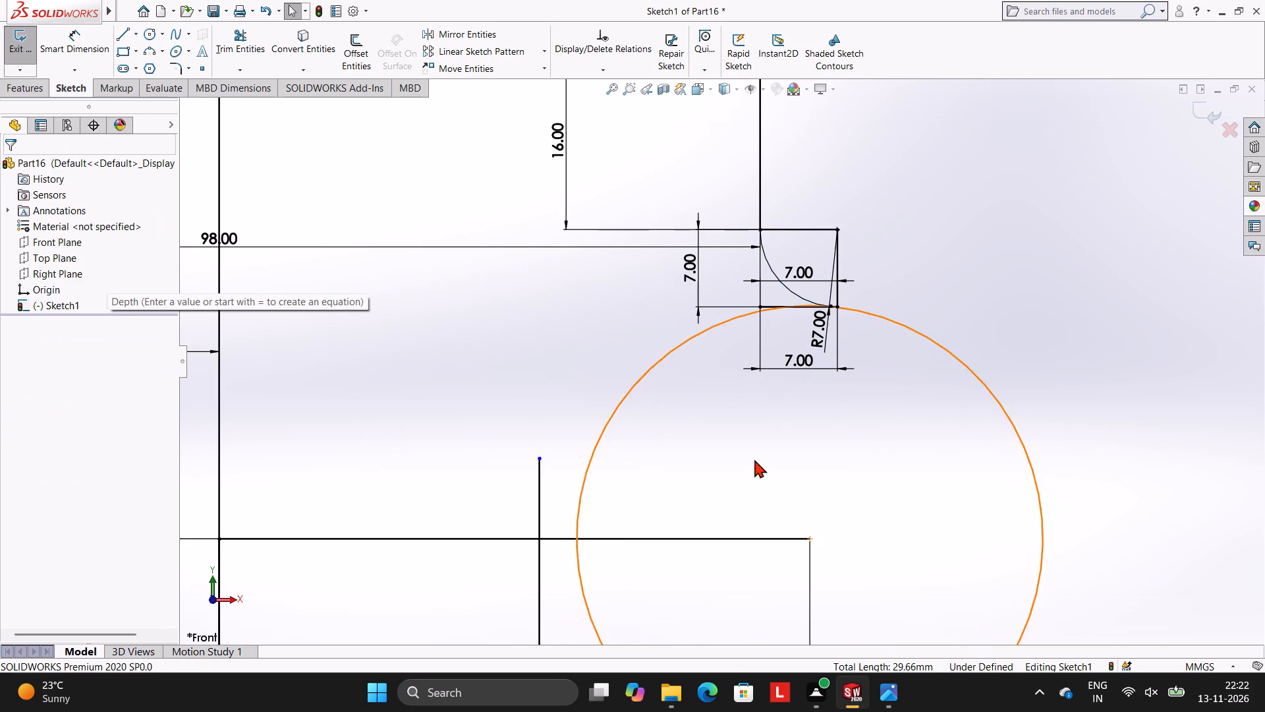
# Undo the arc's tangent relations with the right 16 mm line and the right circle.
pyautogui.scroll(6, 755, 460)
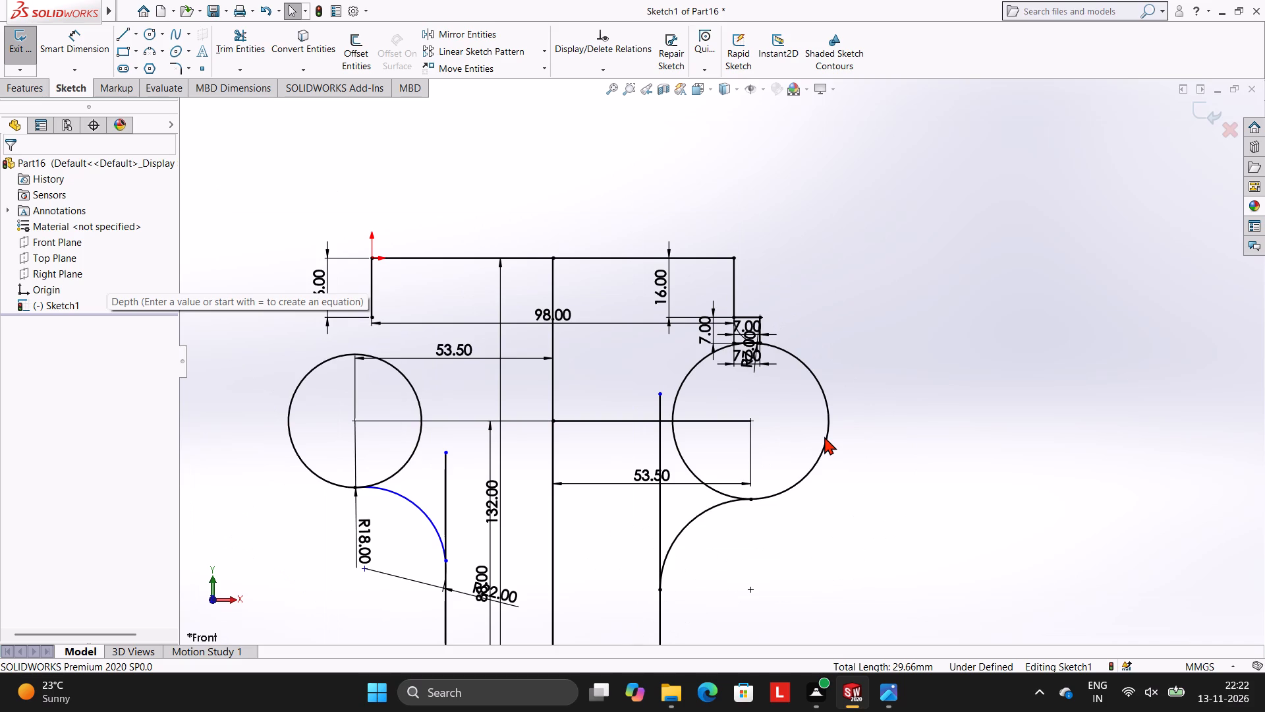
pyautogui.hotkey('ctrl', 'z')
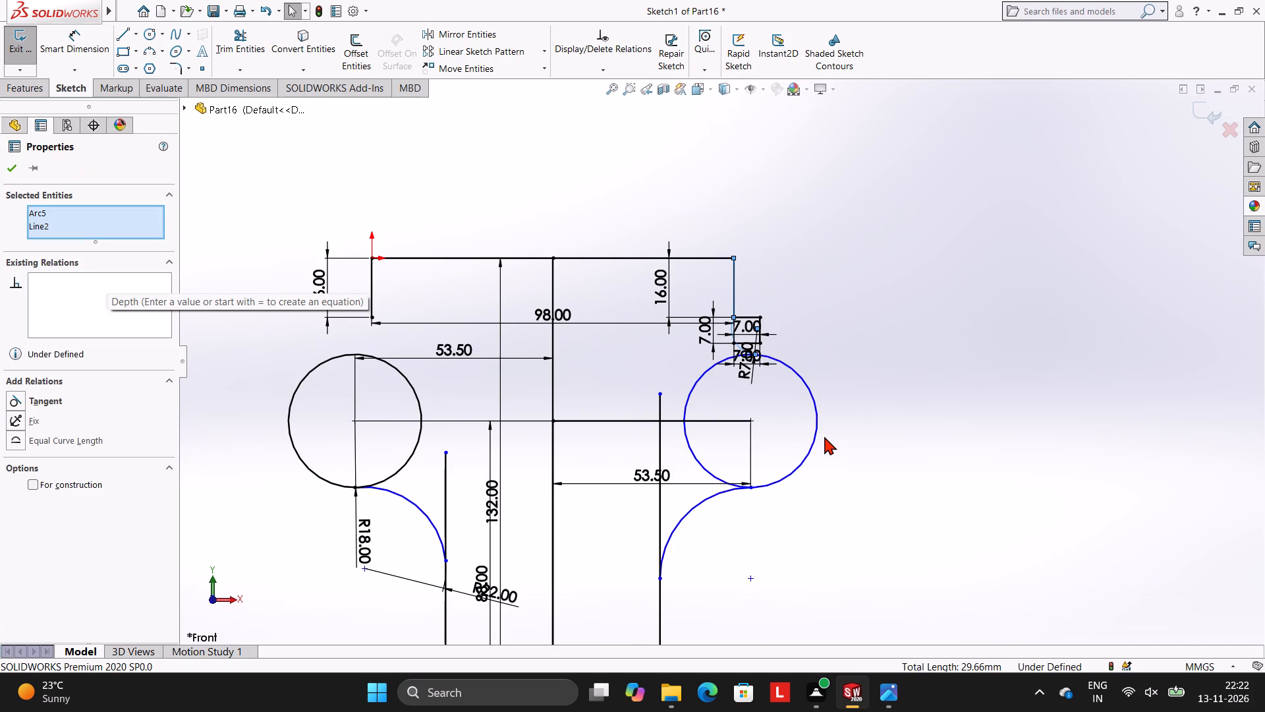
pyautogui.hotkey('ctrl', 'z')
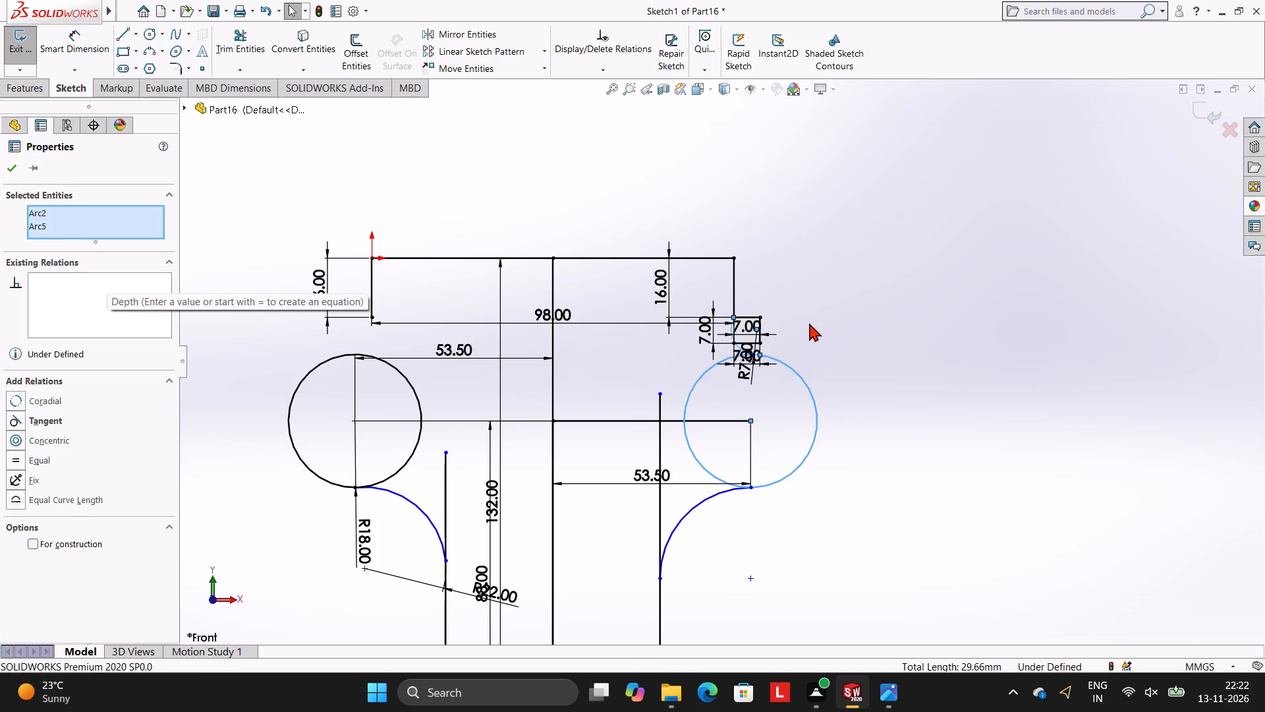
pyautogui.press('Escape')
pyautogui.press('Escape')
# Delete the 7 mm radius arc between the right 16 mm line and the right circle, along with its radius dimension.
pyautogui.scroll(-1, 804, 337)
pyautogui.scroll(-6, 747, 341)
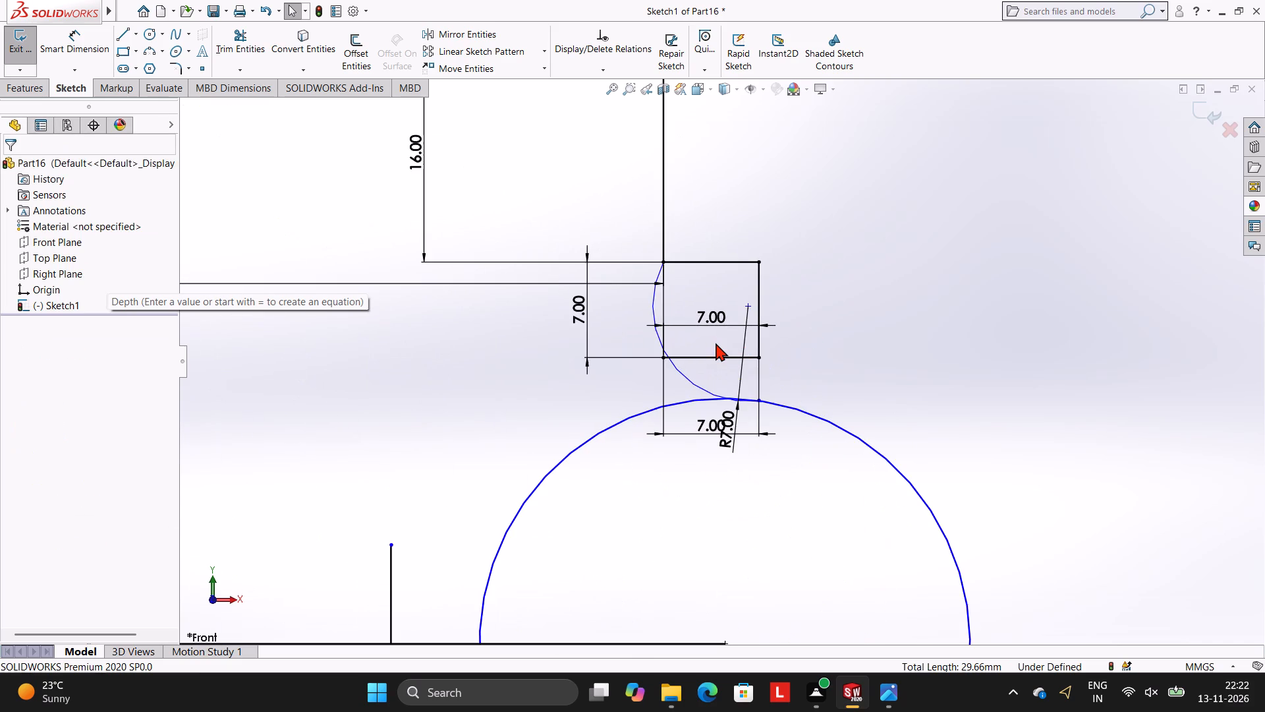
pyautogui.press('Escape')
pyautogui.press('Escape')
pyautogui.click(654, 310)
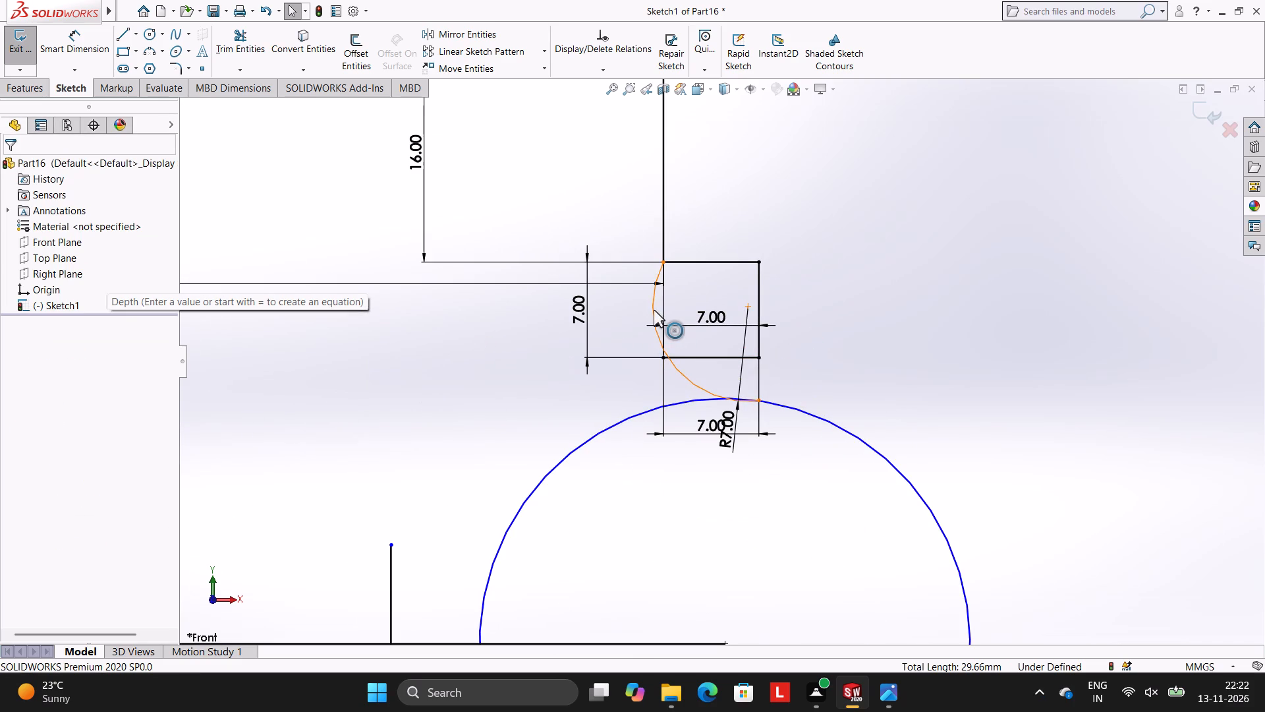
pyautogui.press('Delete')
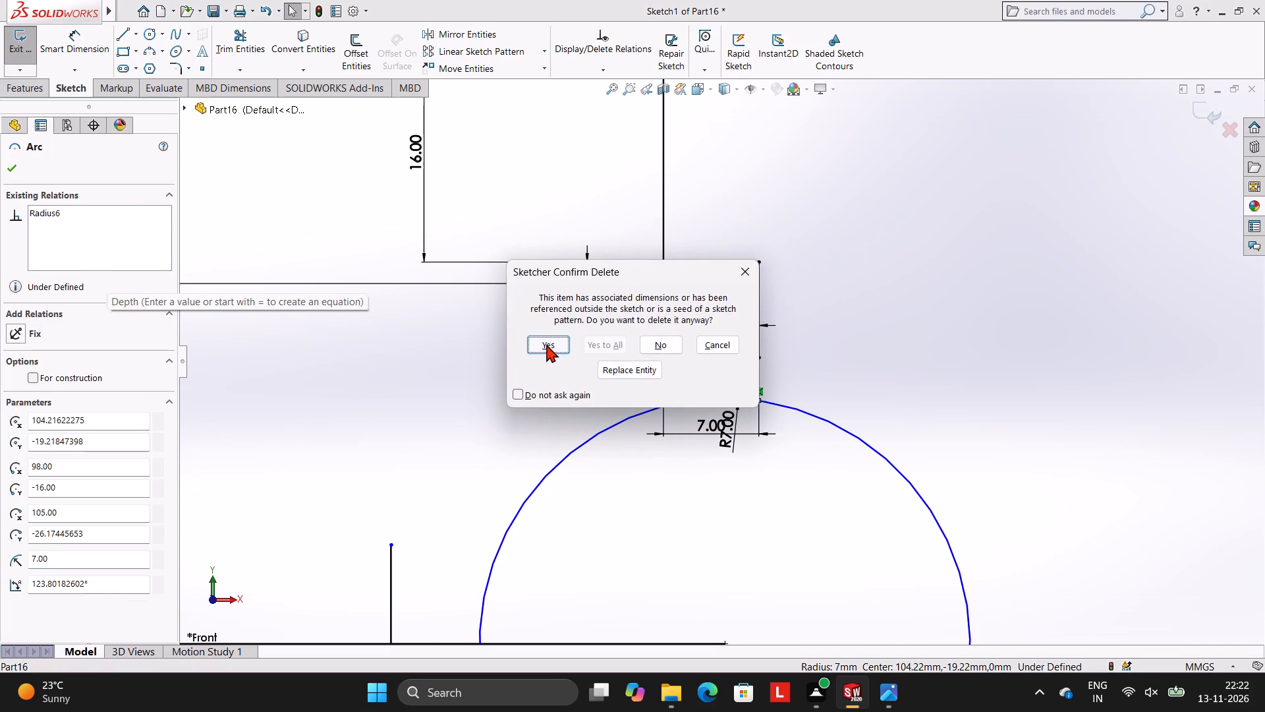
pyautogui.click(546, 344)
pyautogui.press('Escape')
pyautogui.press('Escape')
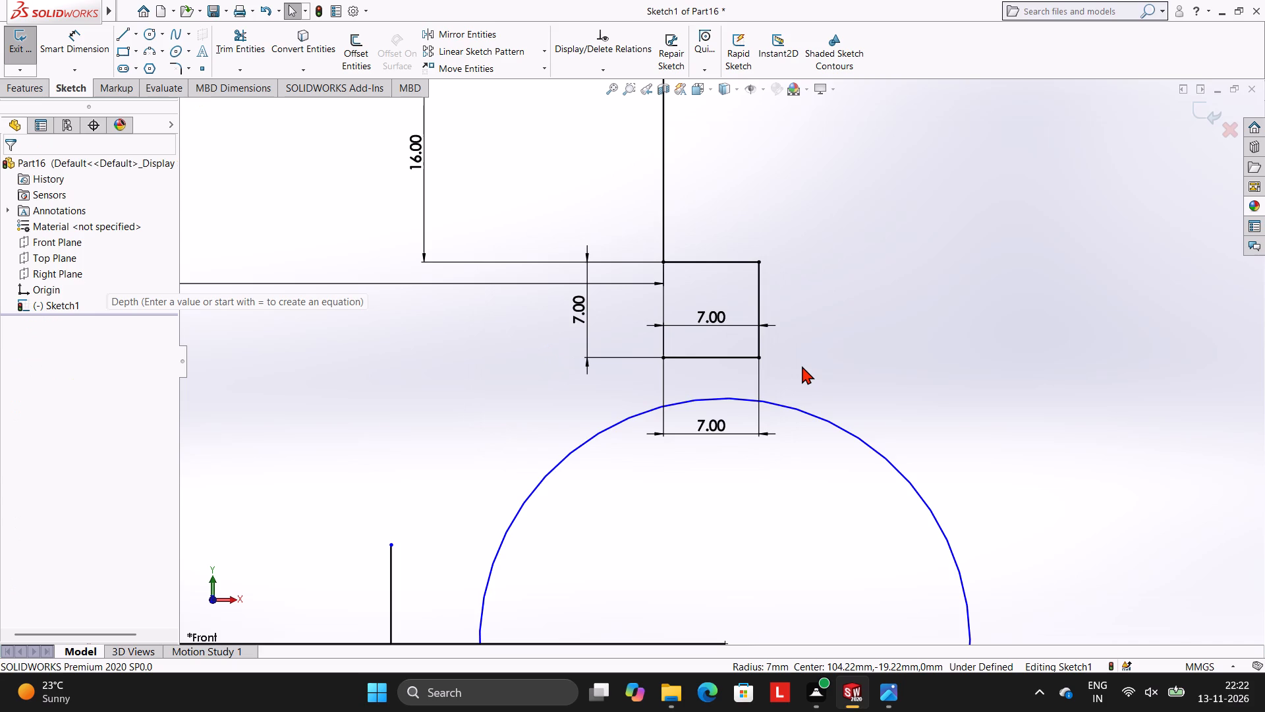
# Trim away the three connected 7 mm lines below the right 16 mm line using Trim to closest.
pyautogui.scroll(8, 802, 366)
pyautogui.scroll(-1, 801, 365)
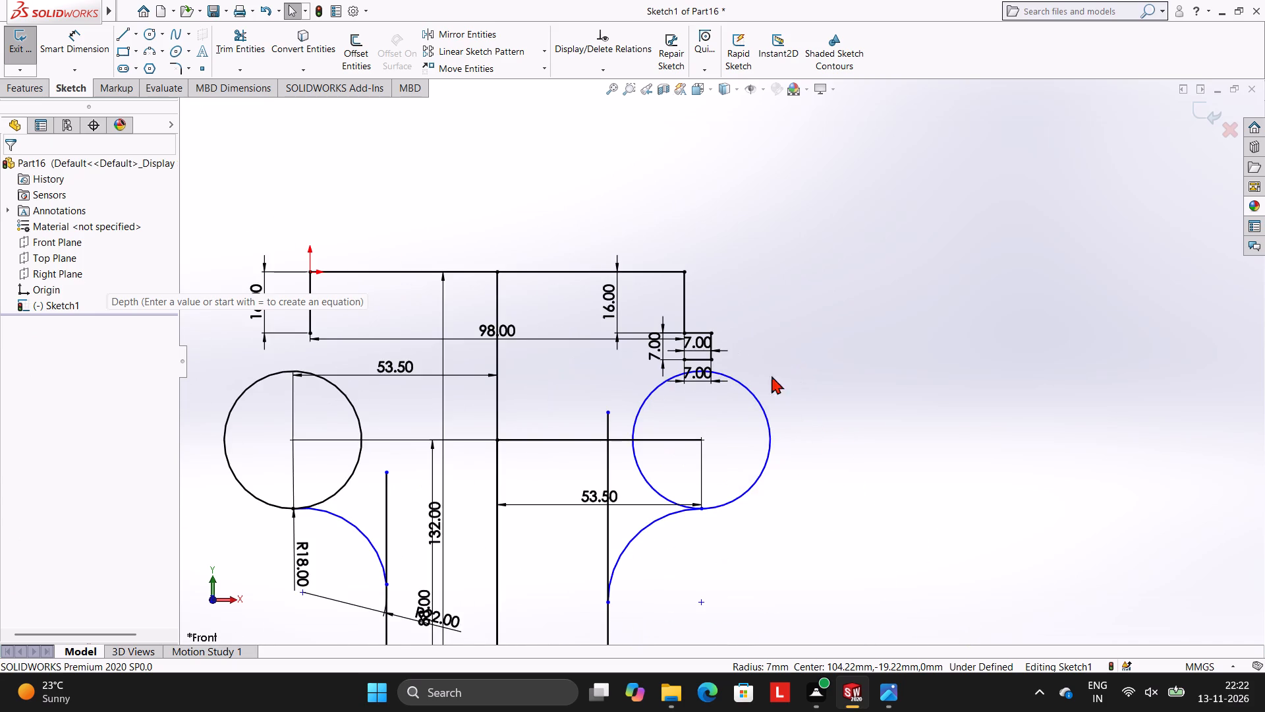
pyautogui.scroll(1, 594, 383)
pyautogui.scroll(-1, 607, 376)
pyautogui.scroll(-2, 772, 351)
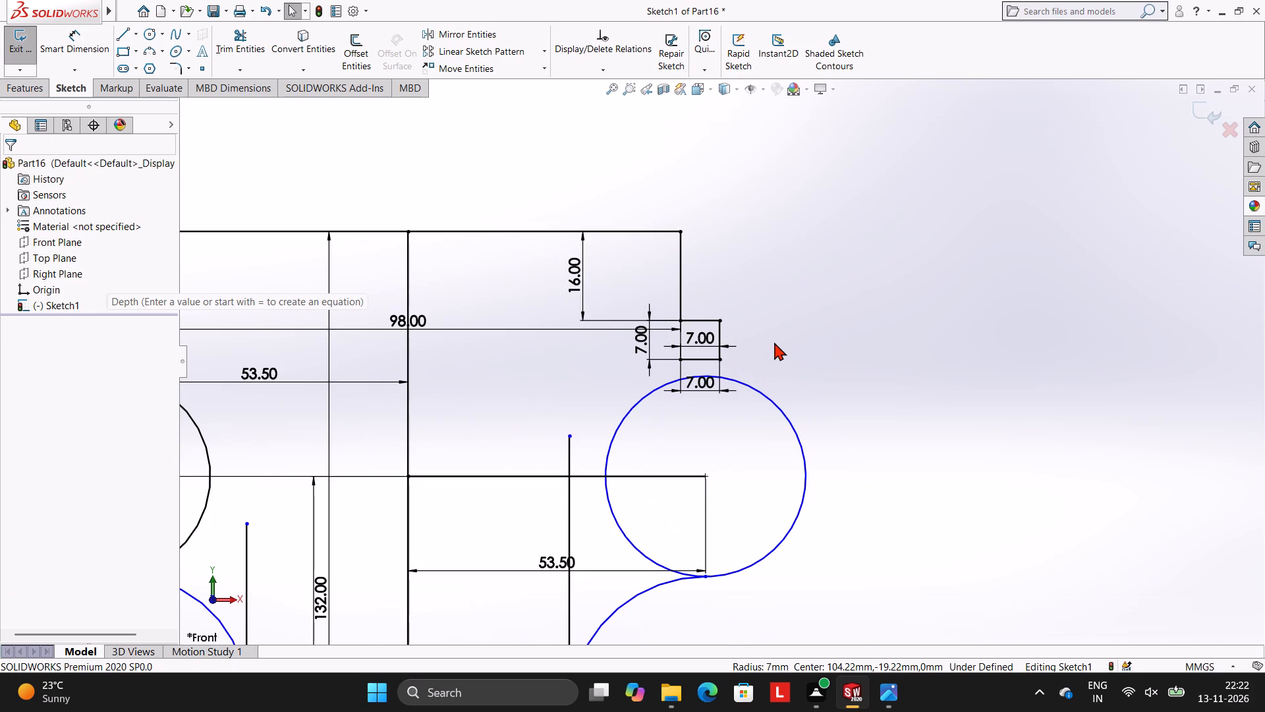
pyautogui.scroll(-1, 774, 342)
pyautogui.scroll(1, 773, 348)
pyautogui.scroll(-1, 773, 351)
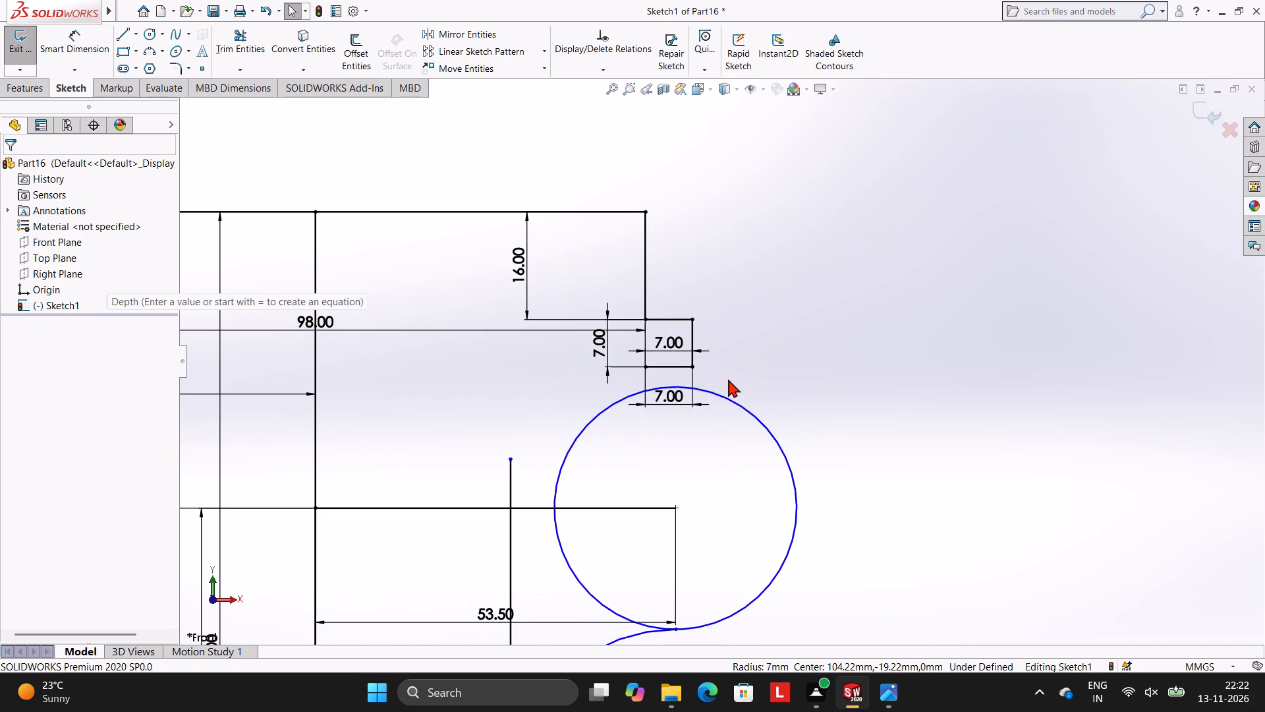
pyautogui.click(239, 51)
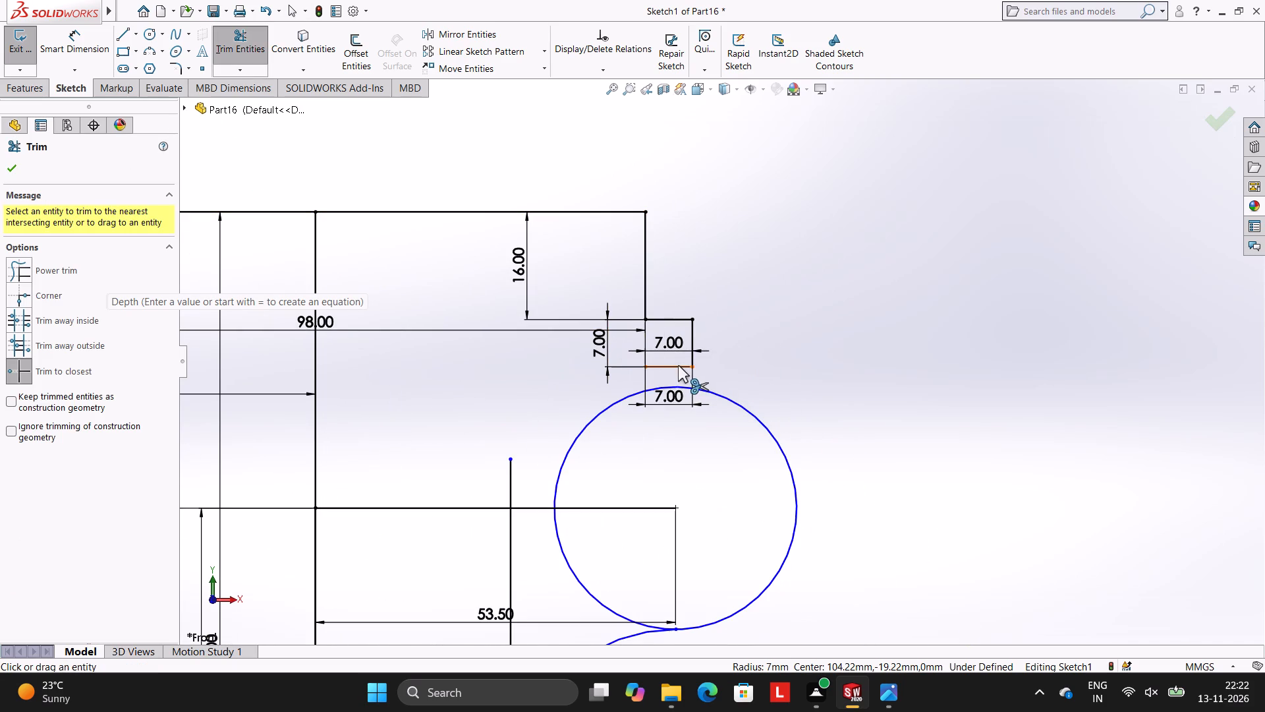
pyautogui.click(678, 365)
pyautogui.click(694, 348)
pyautogui.click(681, 318)
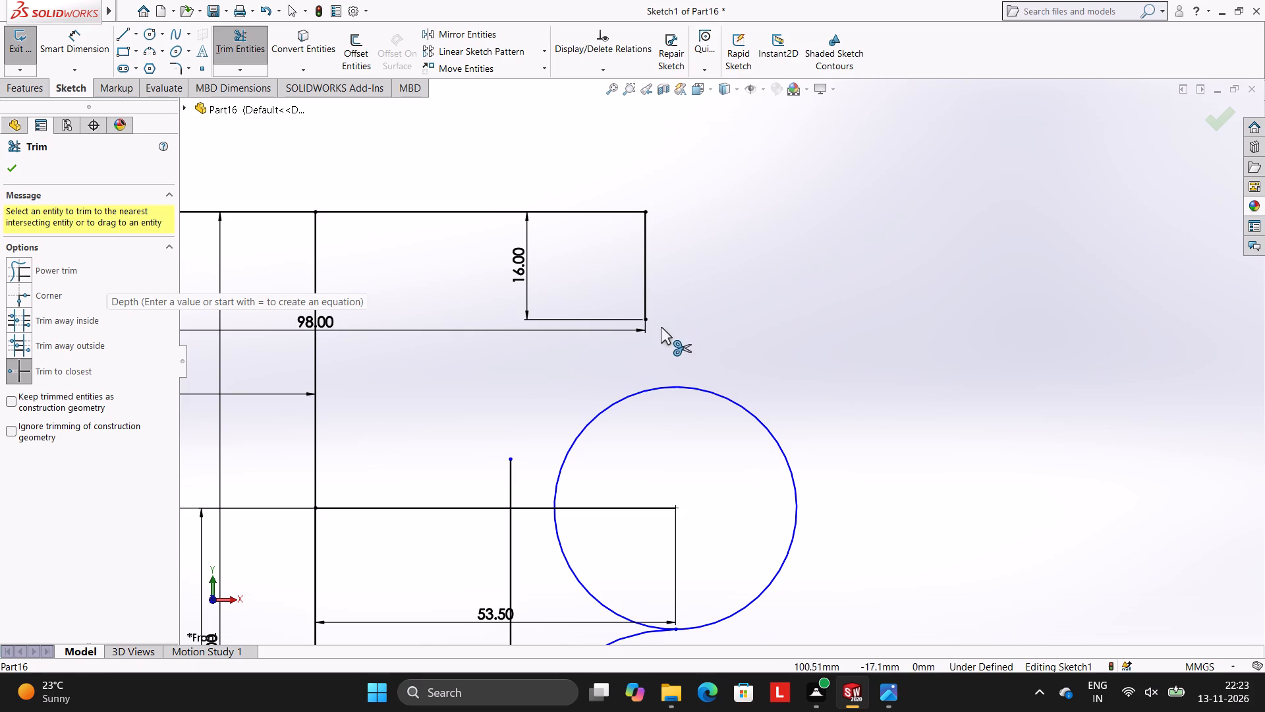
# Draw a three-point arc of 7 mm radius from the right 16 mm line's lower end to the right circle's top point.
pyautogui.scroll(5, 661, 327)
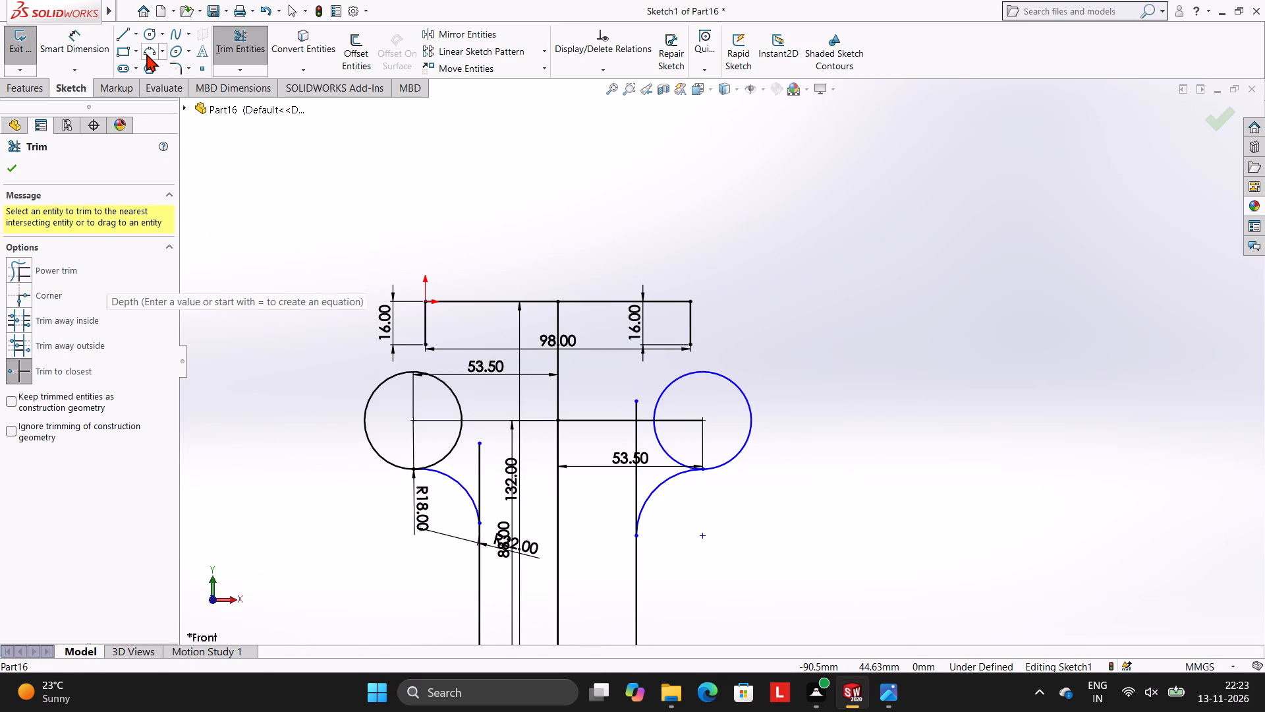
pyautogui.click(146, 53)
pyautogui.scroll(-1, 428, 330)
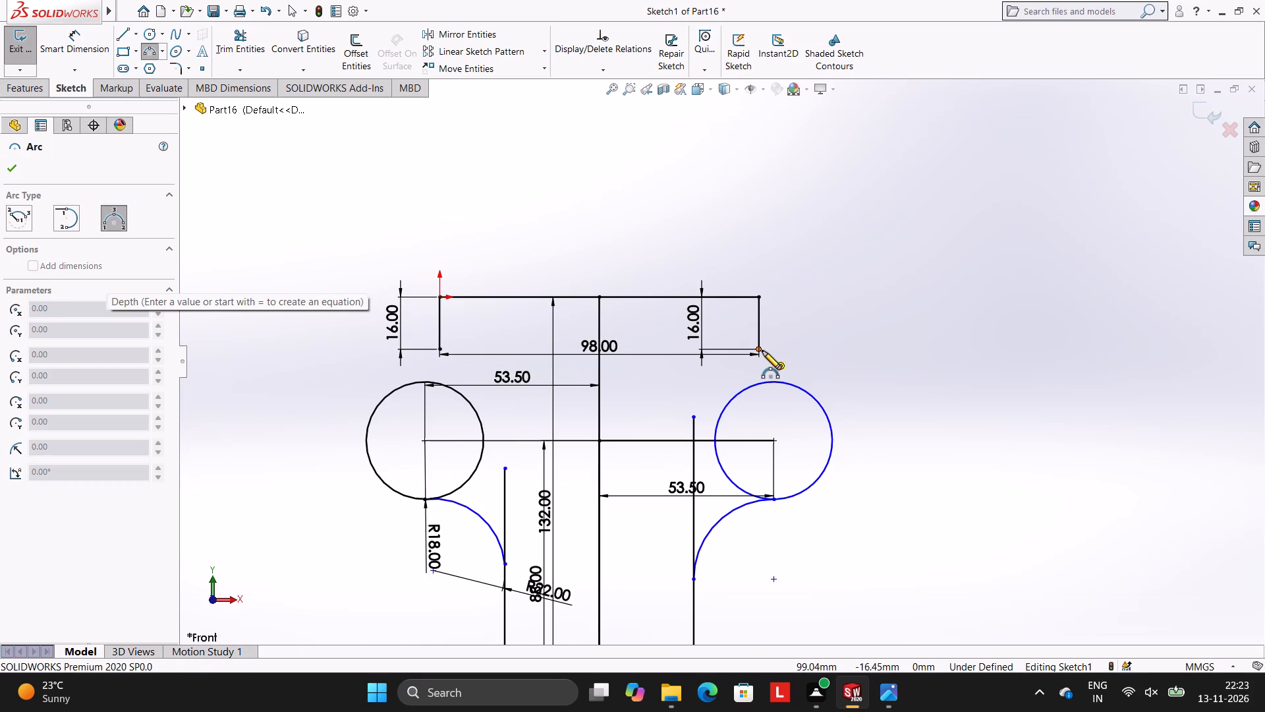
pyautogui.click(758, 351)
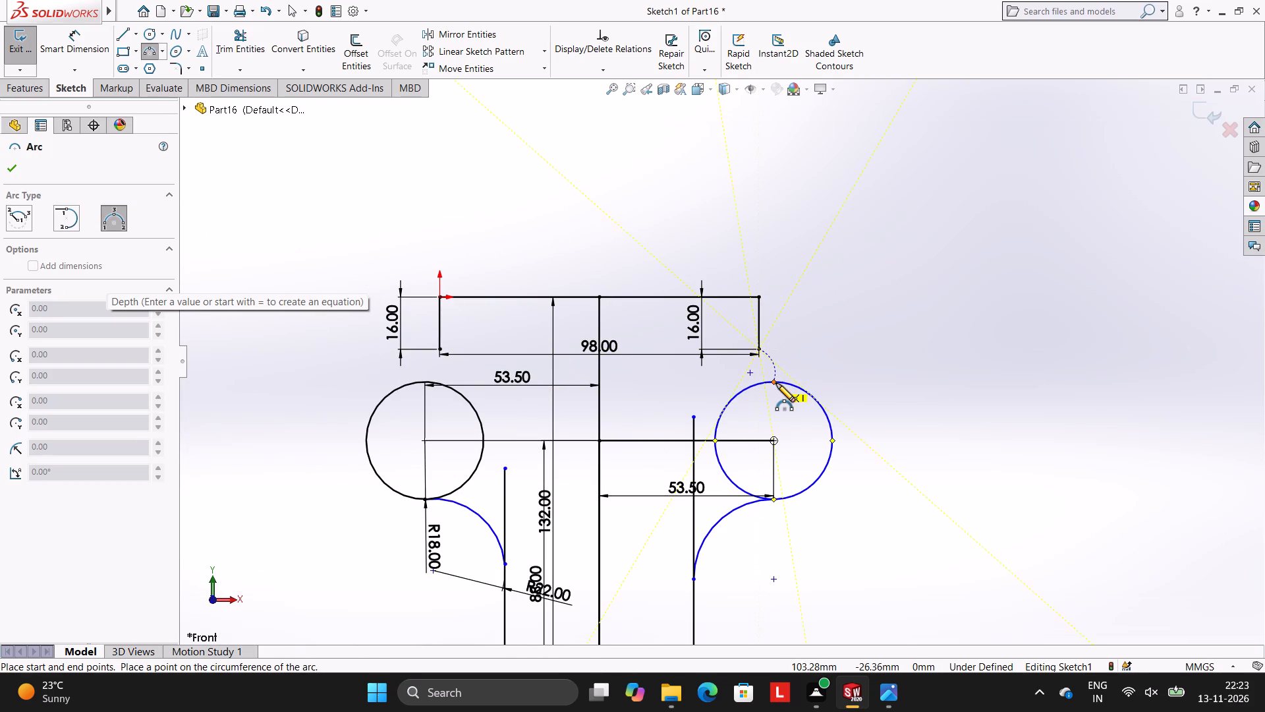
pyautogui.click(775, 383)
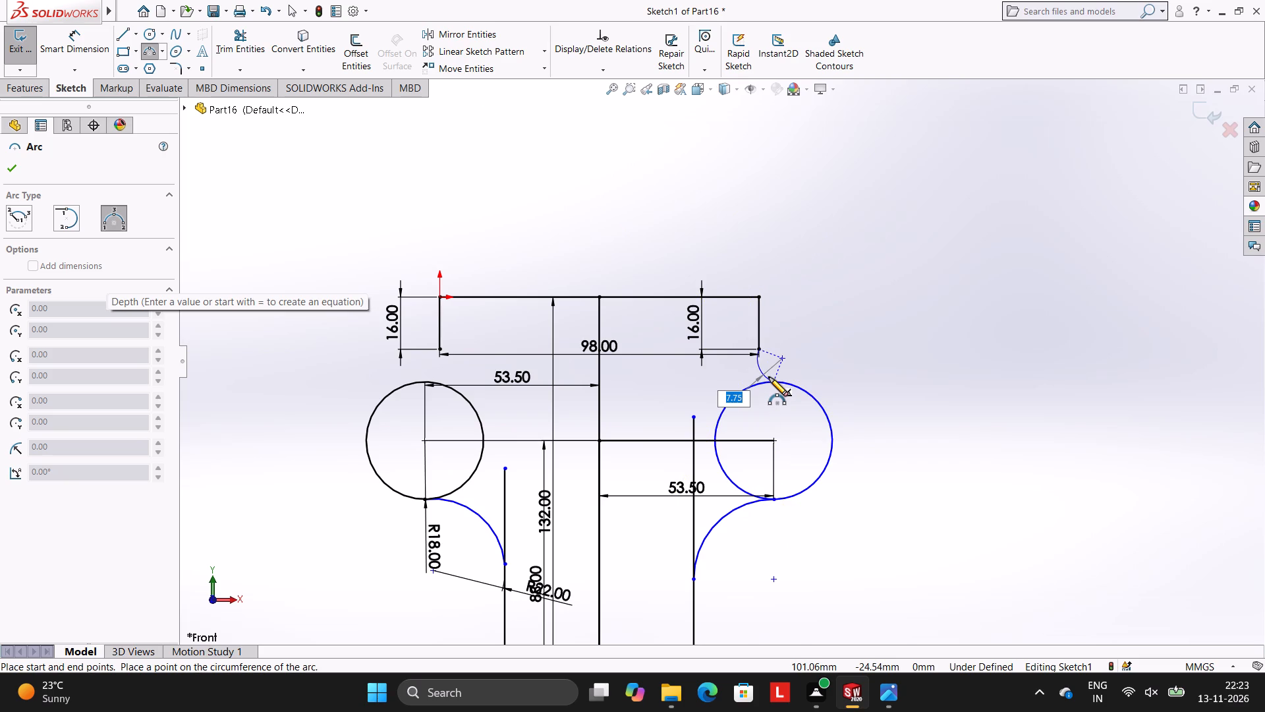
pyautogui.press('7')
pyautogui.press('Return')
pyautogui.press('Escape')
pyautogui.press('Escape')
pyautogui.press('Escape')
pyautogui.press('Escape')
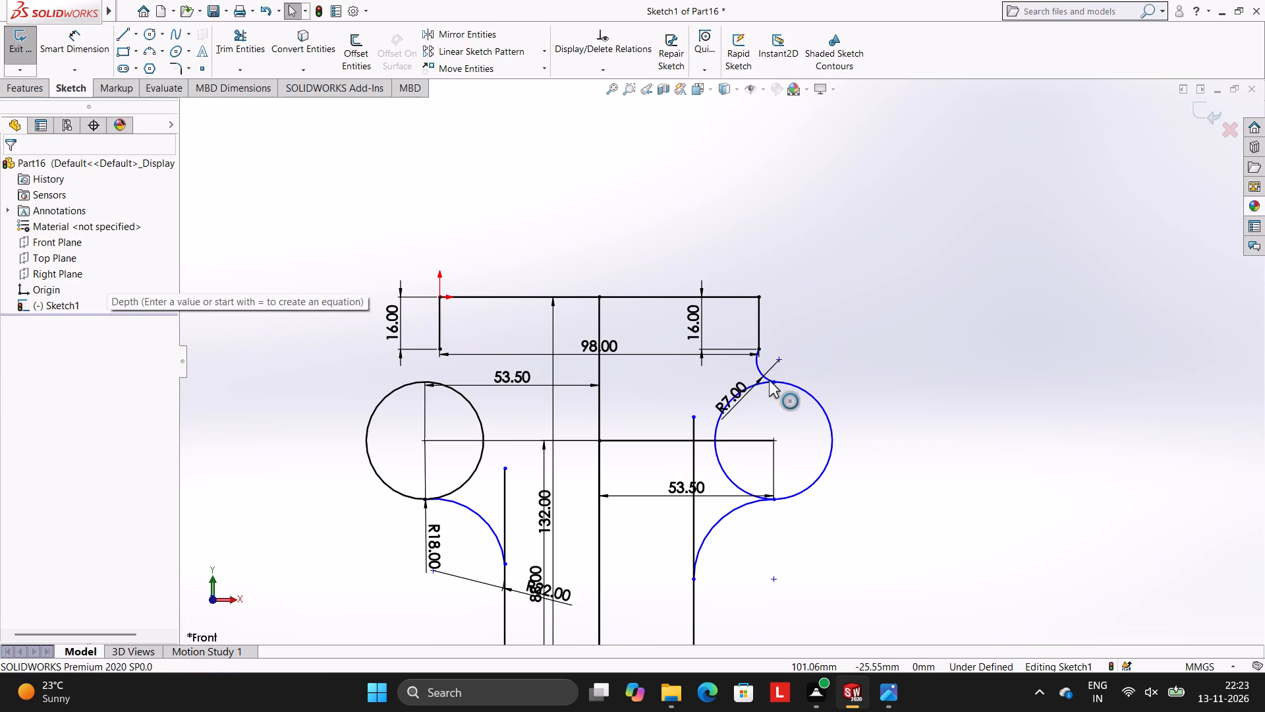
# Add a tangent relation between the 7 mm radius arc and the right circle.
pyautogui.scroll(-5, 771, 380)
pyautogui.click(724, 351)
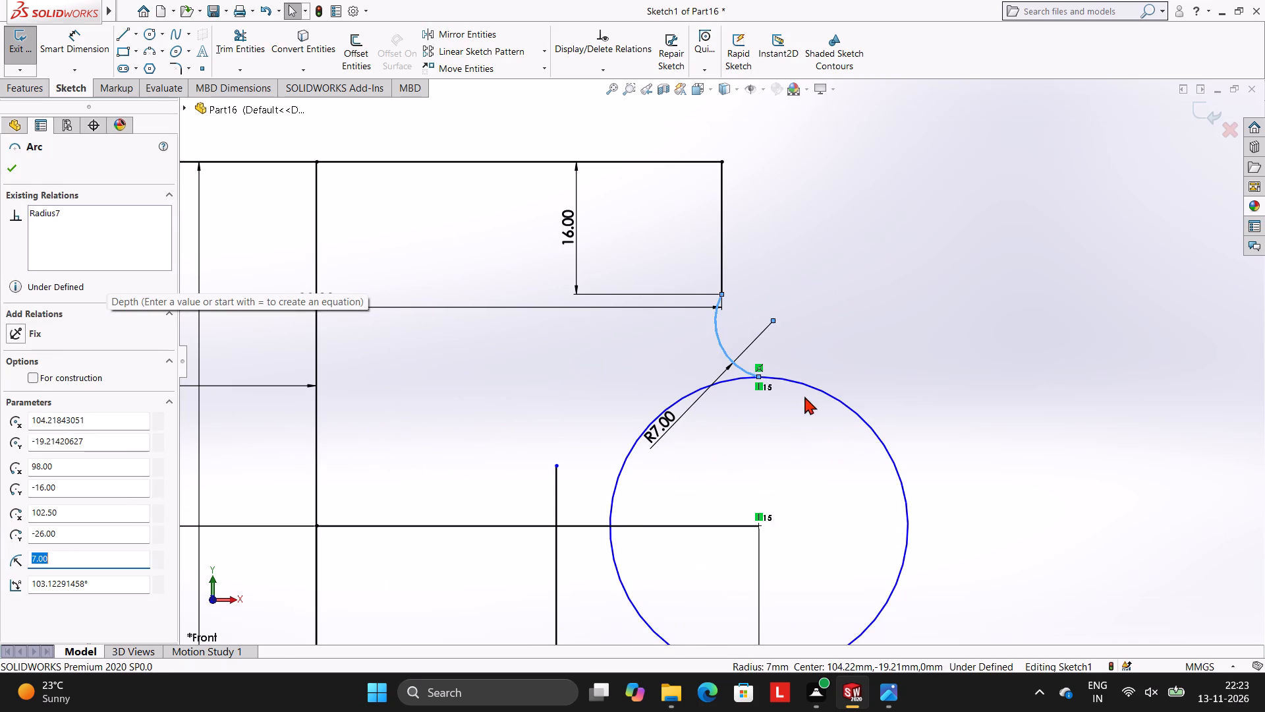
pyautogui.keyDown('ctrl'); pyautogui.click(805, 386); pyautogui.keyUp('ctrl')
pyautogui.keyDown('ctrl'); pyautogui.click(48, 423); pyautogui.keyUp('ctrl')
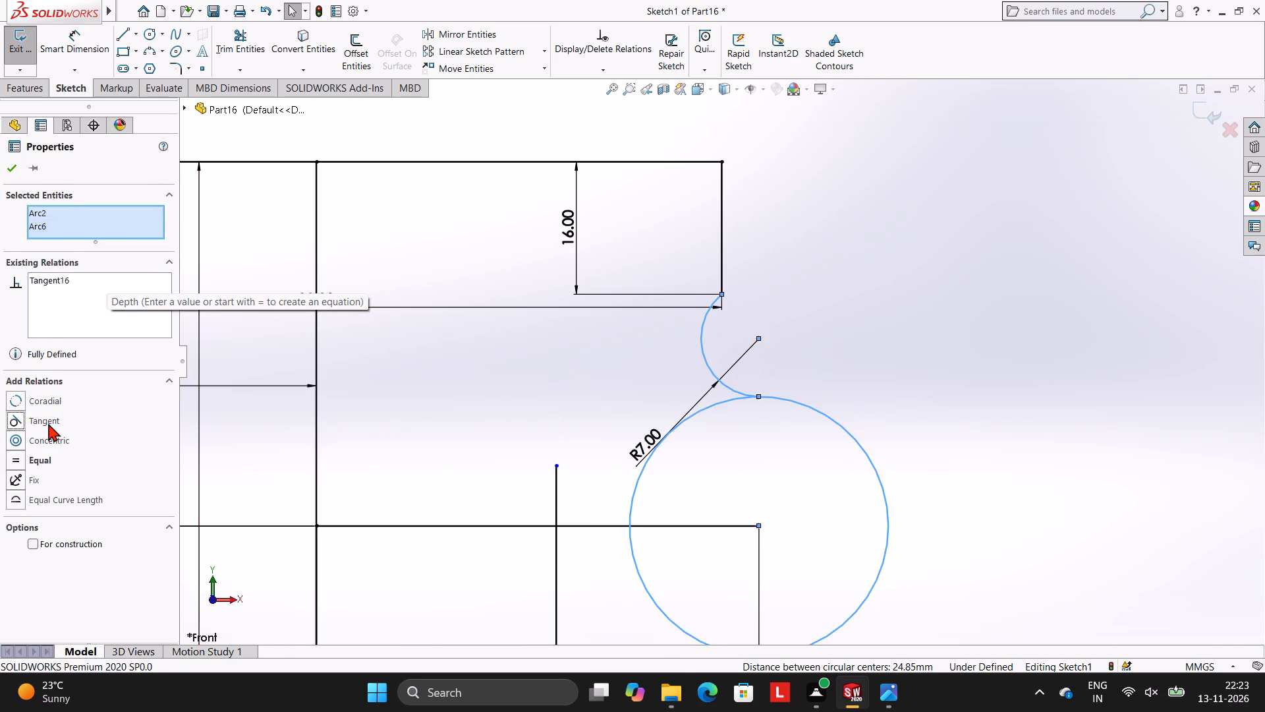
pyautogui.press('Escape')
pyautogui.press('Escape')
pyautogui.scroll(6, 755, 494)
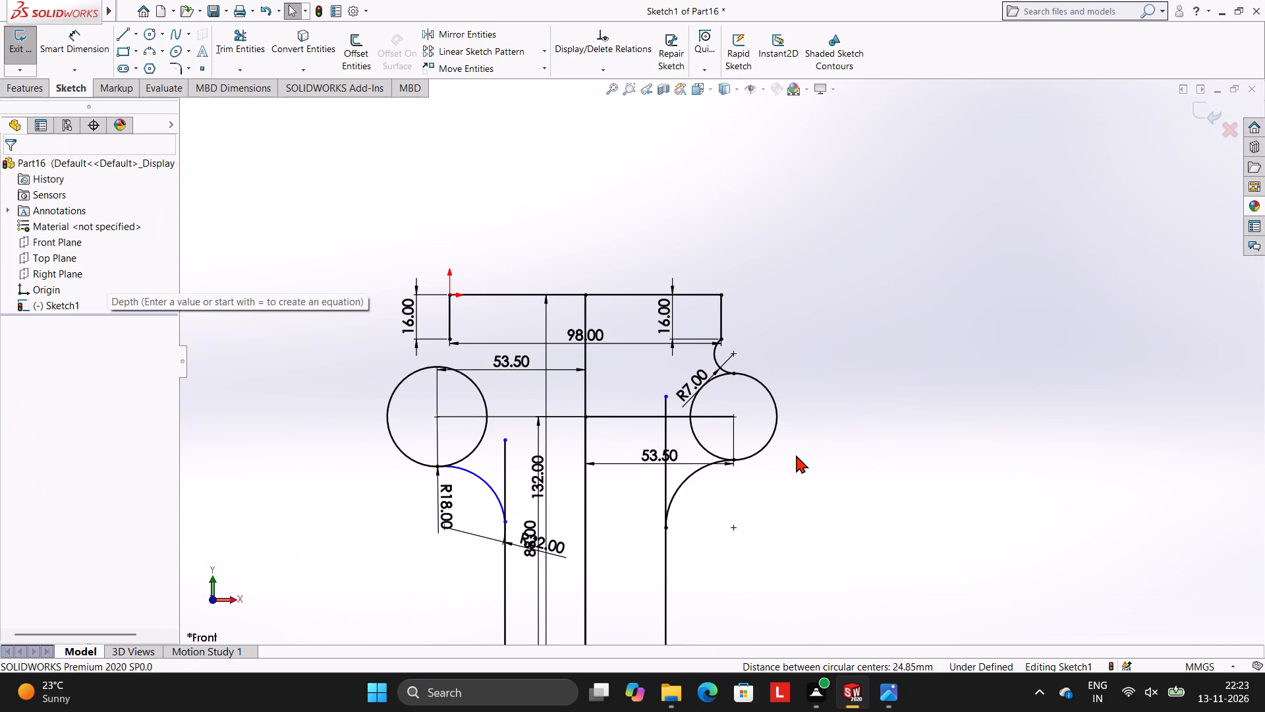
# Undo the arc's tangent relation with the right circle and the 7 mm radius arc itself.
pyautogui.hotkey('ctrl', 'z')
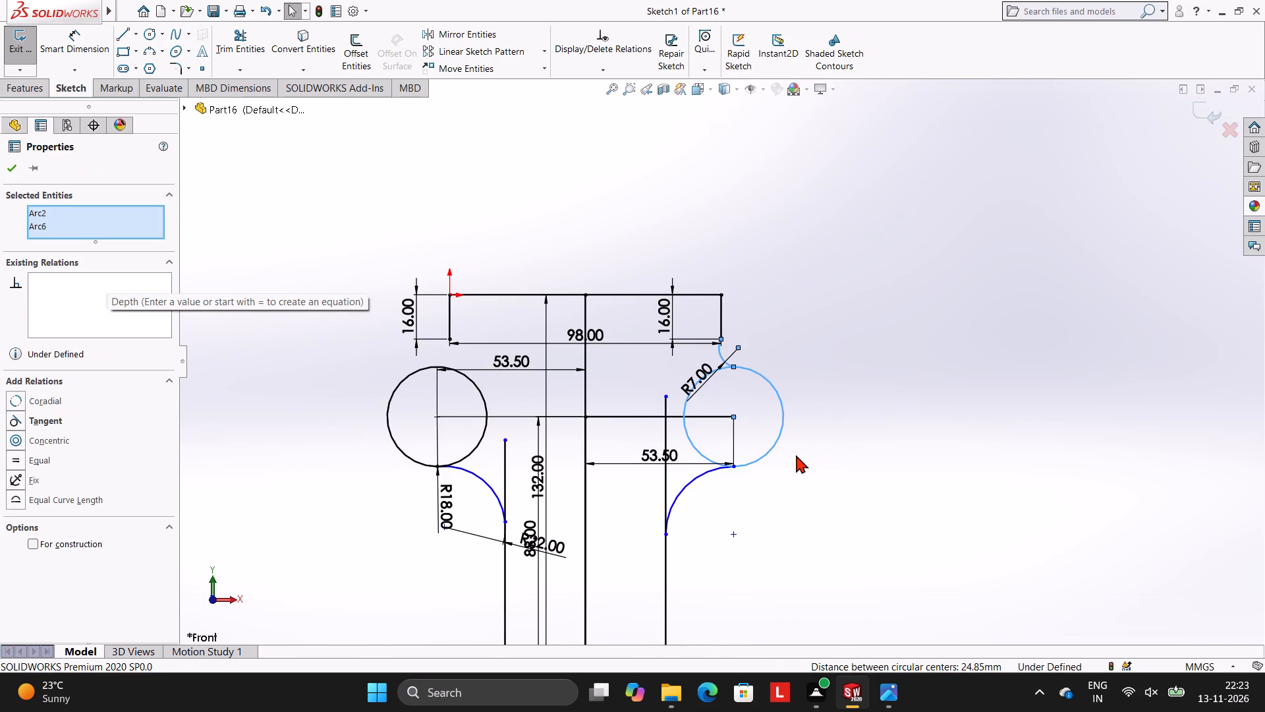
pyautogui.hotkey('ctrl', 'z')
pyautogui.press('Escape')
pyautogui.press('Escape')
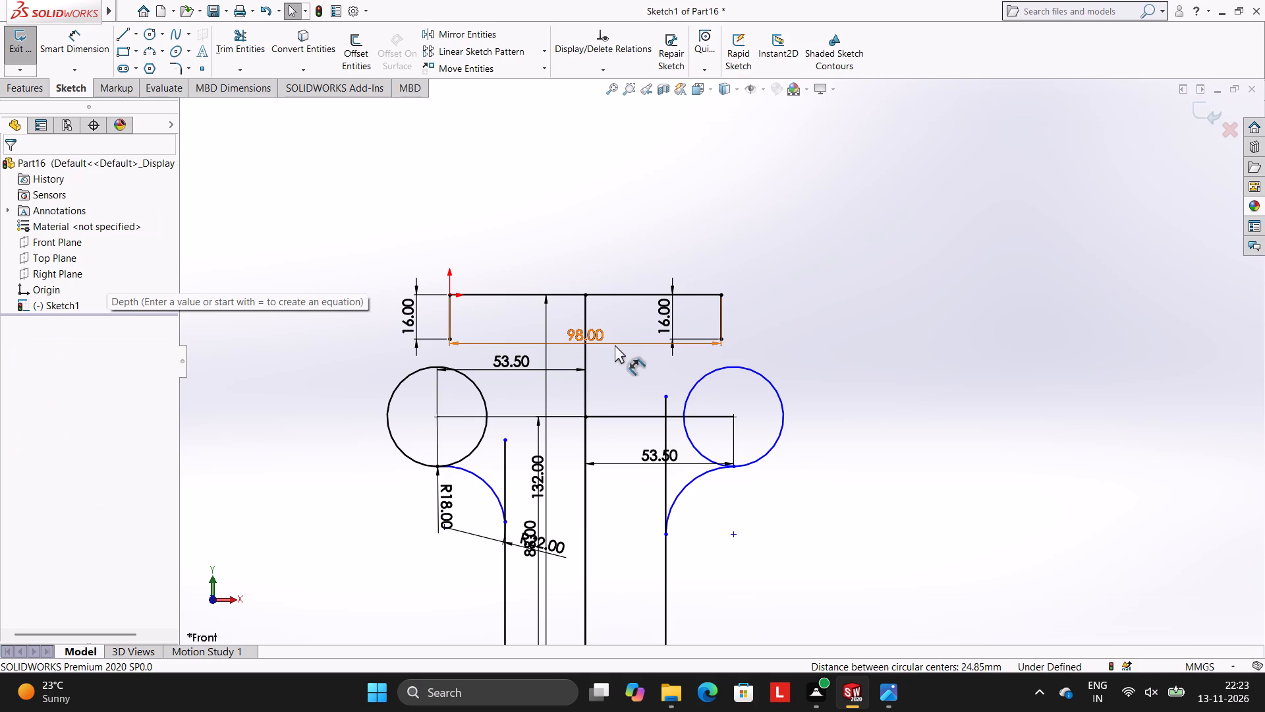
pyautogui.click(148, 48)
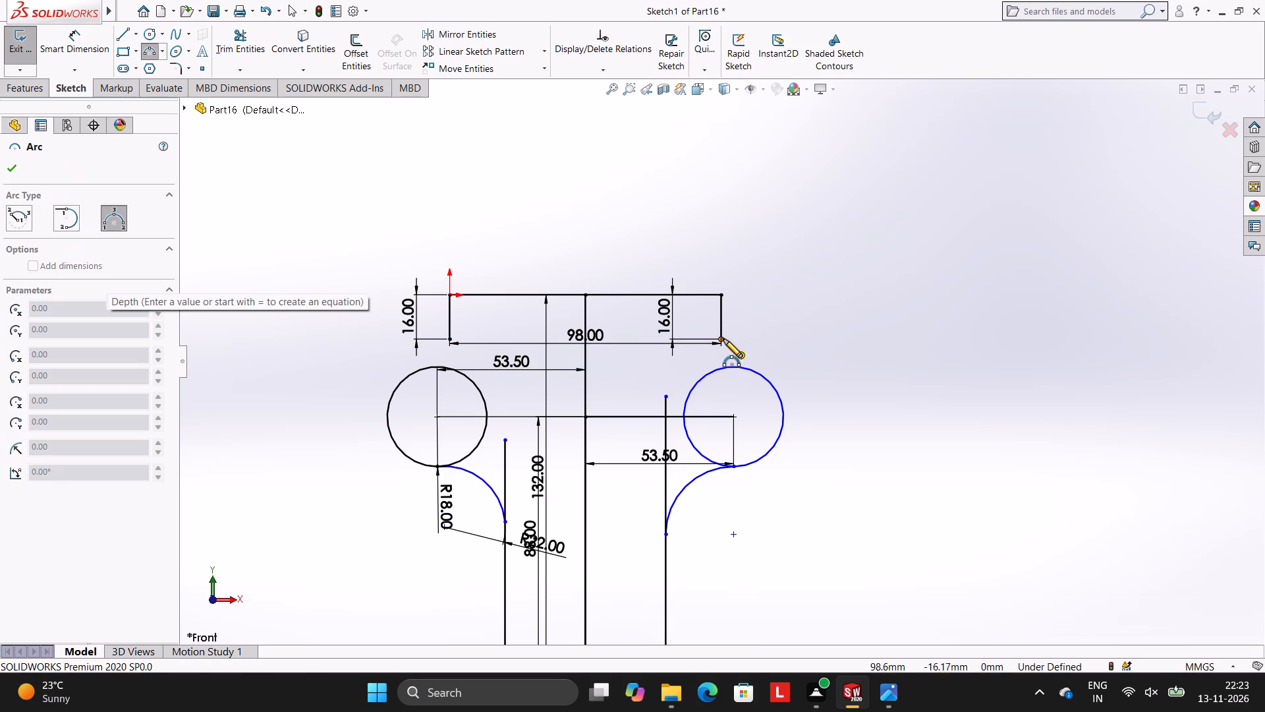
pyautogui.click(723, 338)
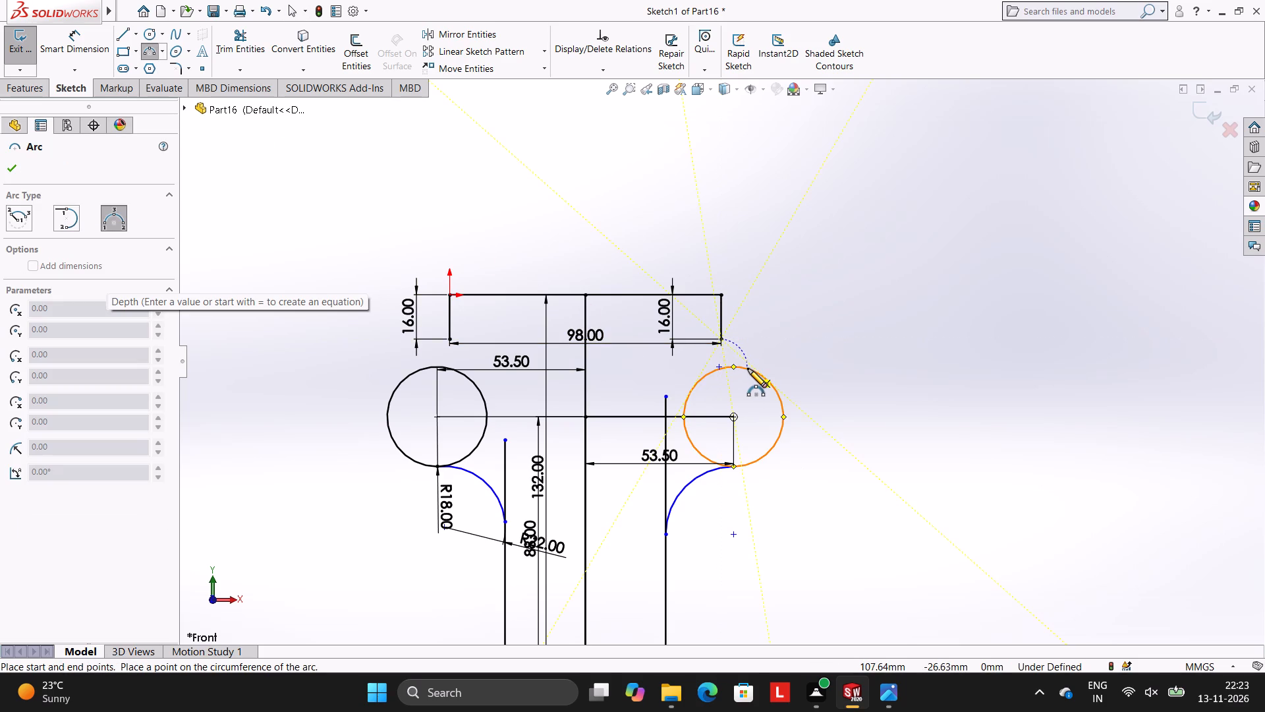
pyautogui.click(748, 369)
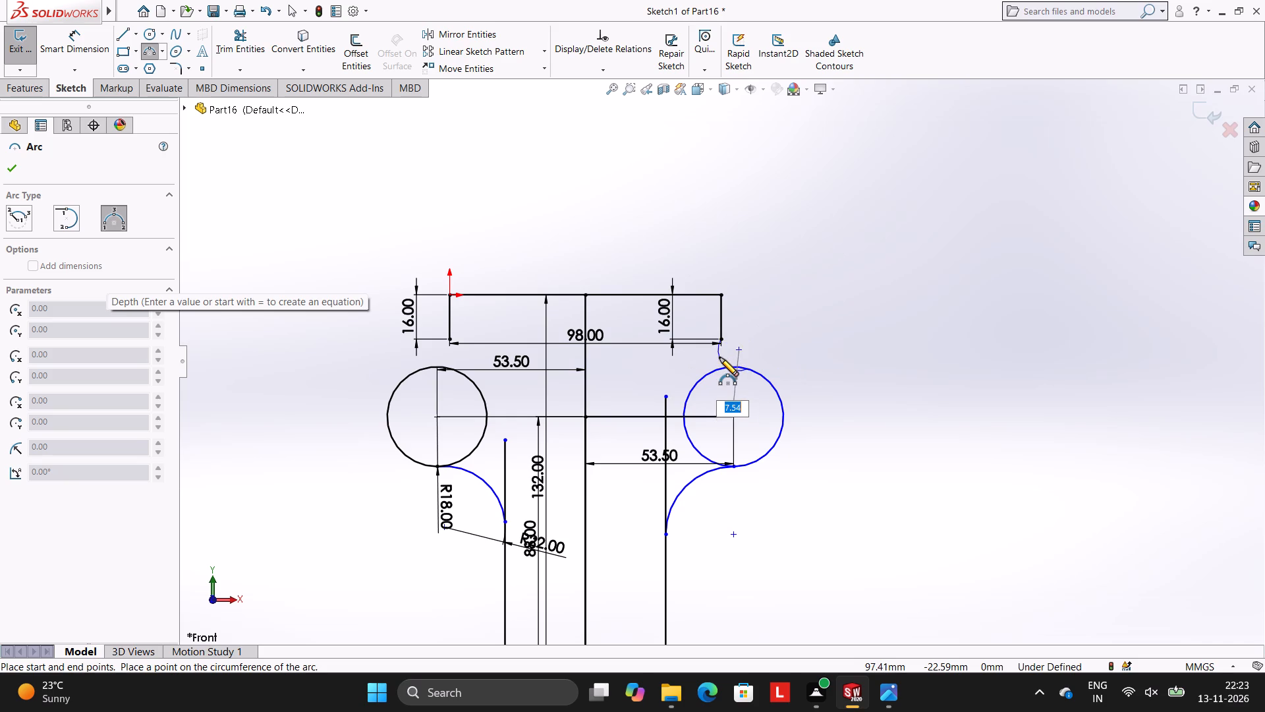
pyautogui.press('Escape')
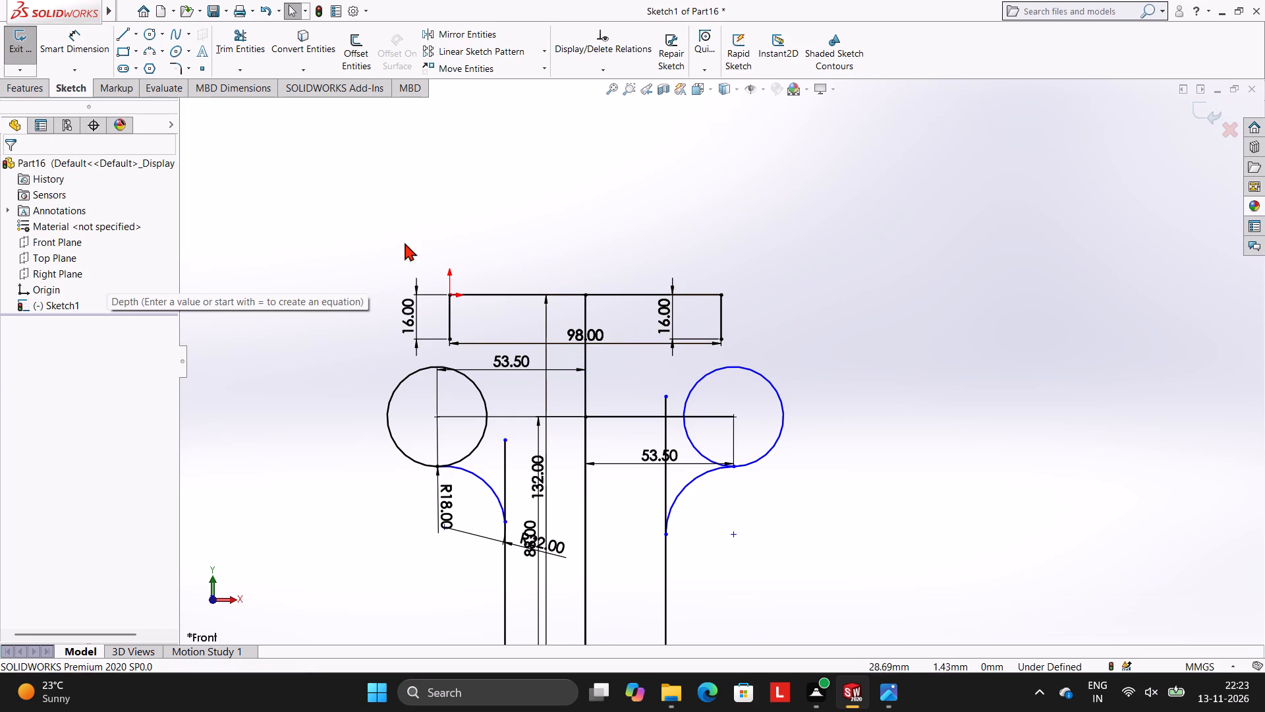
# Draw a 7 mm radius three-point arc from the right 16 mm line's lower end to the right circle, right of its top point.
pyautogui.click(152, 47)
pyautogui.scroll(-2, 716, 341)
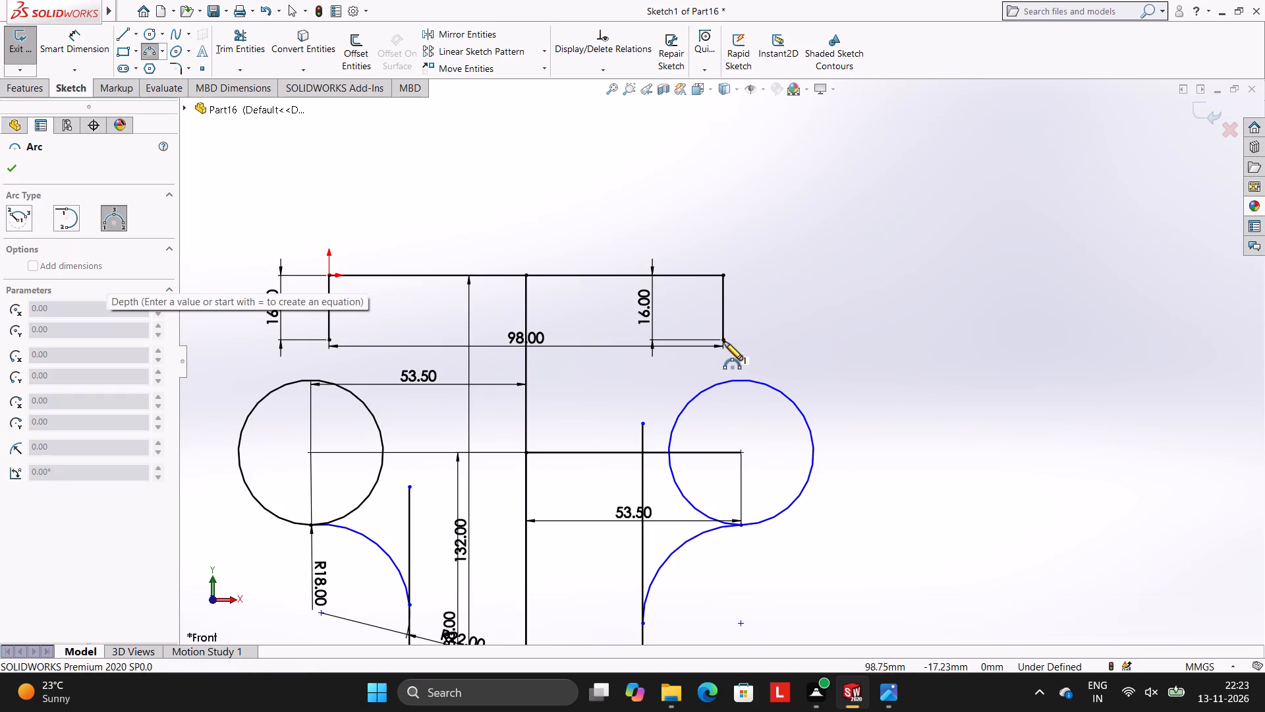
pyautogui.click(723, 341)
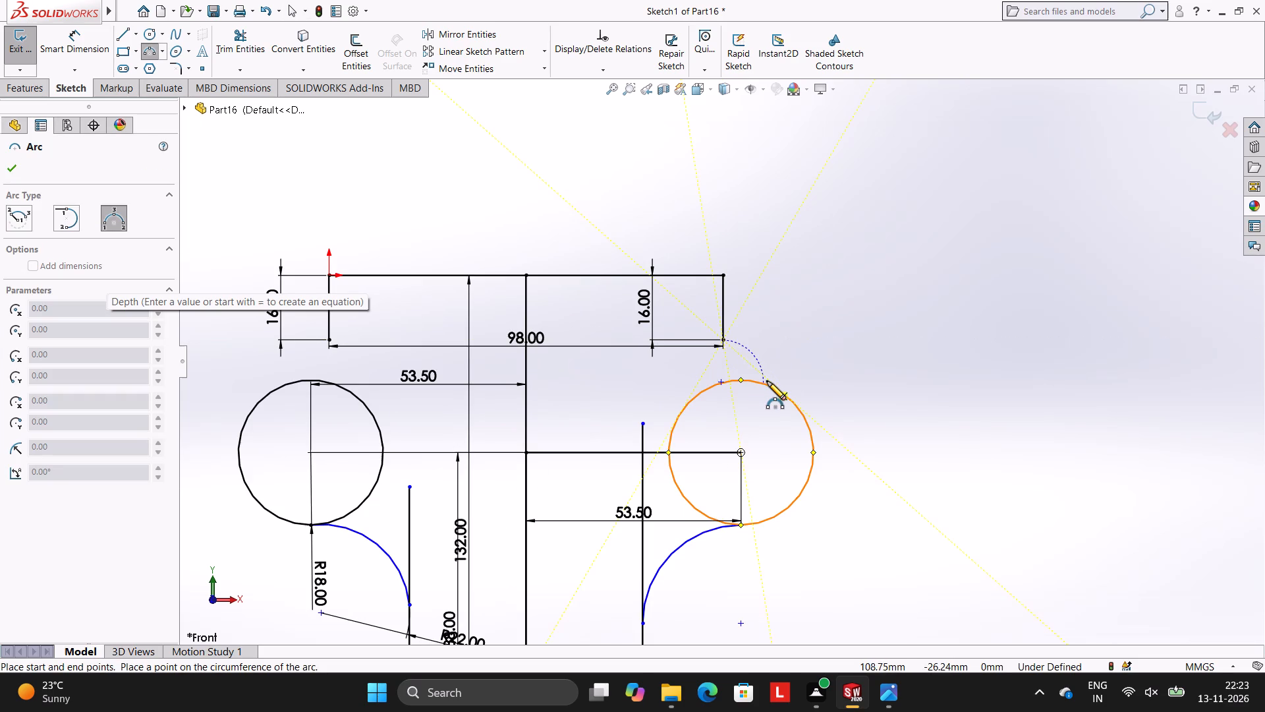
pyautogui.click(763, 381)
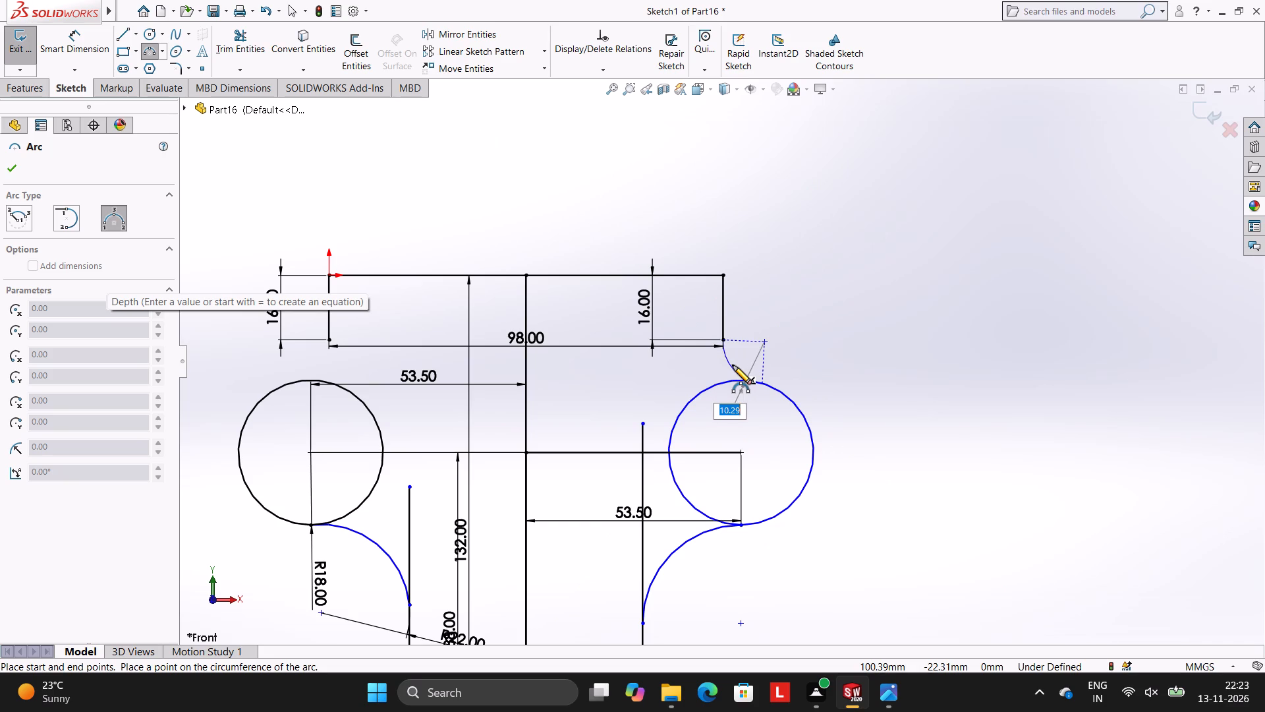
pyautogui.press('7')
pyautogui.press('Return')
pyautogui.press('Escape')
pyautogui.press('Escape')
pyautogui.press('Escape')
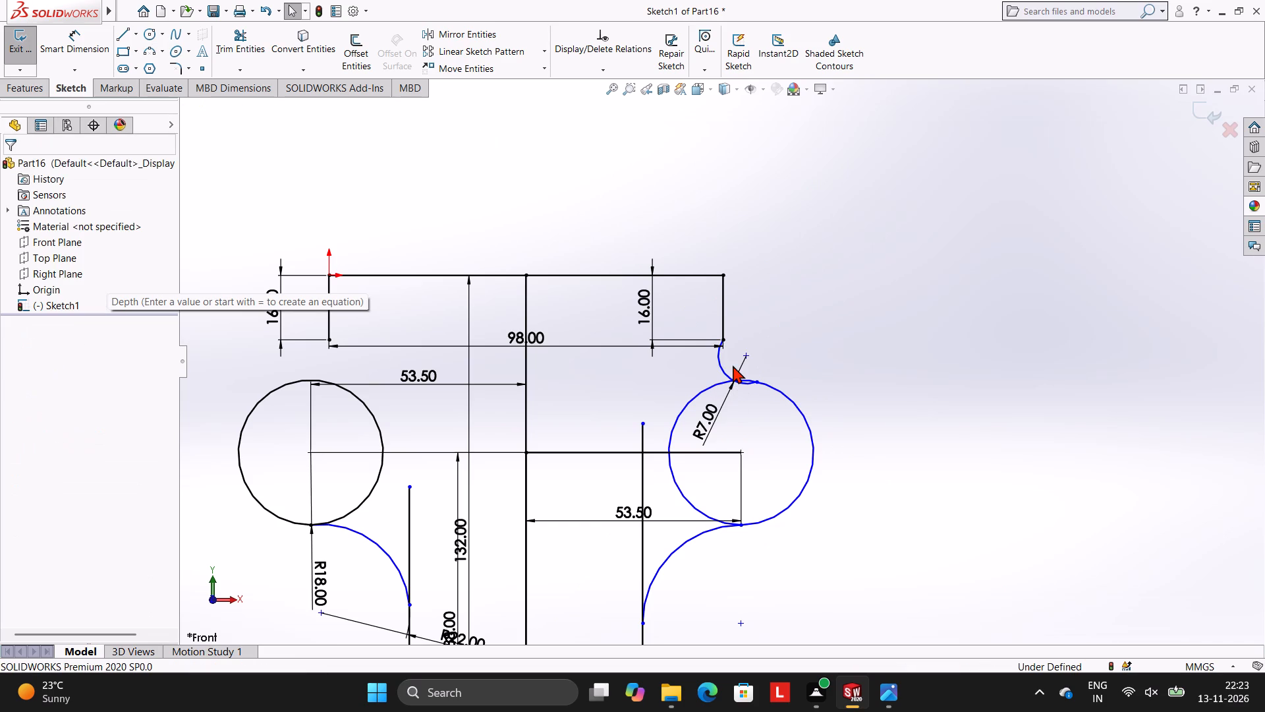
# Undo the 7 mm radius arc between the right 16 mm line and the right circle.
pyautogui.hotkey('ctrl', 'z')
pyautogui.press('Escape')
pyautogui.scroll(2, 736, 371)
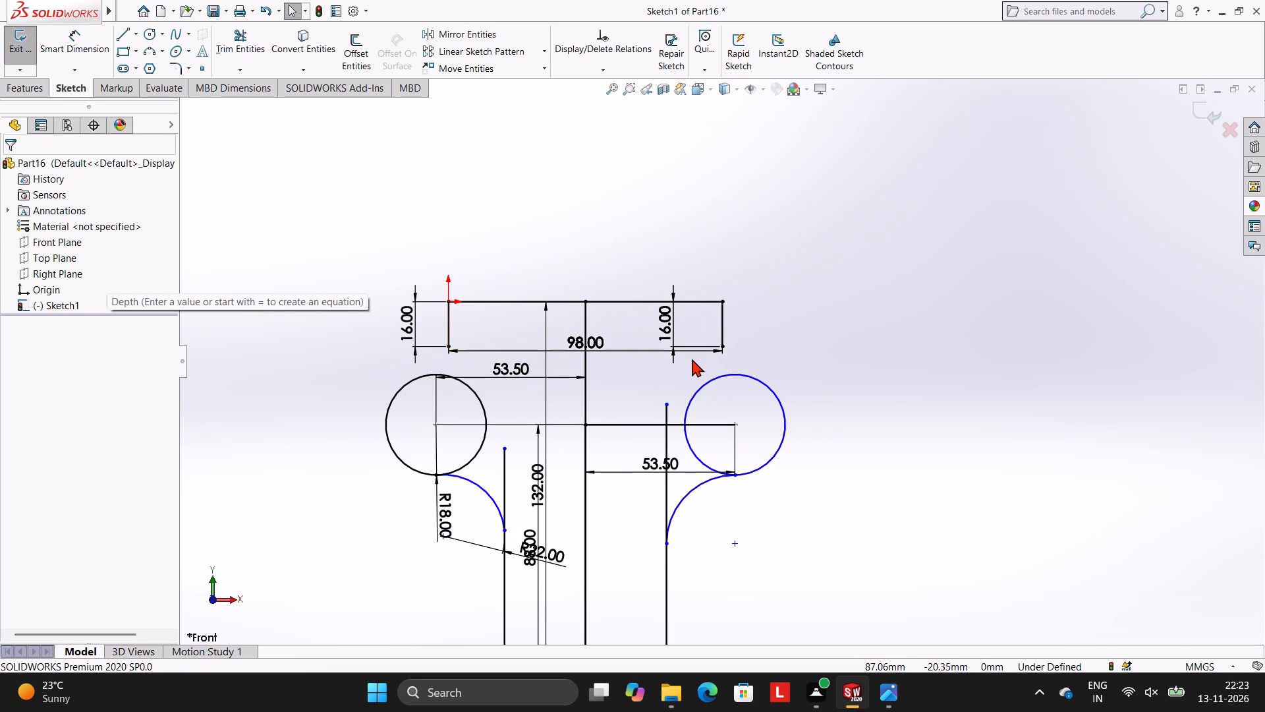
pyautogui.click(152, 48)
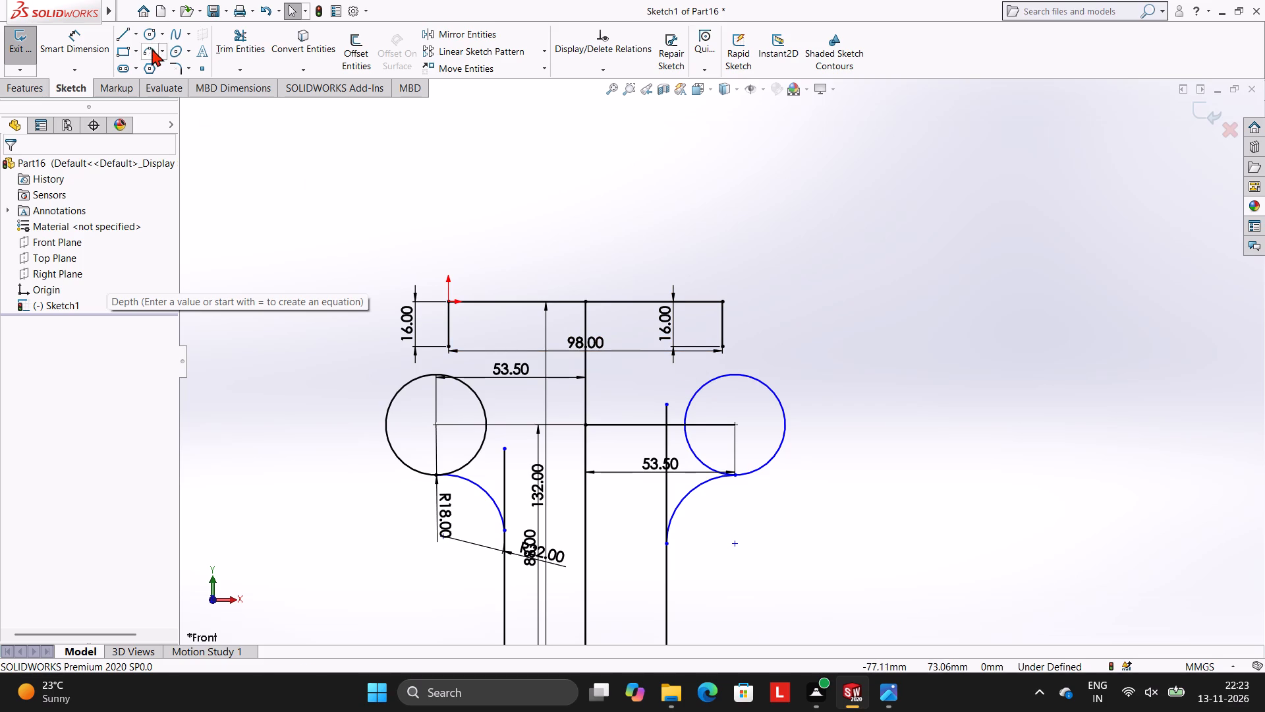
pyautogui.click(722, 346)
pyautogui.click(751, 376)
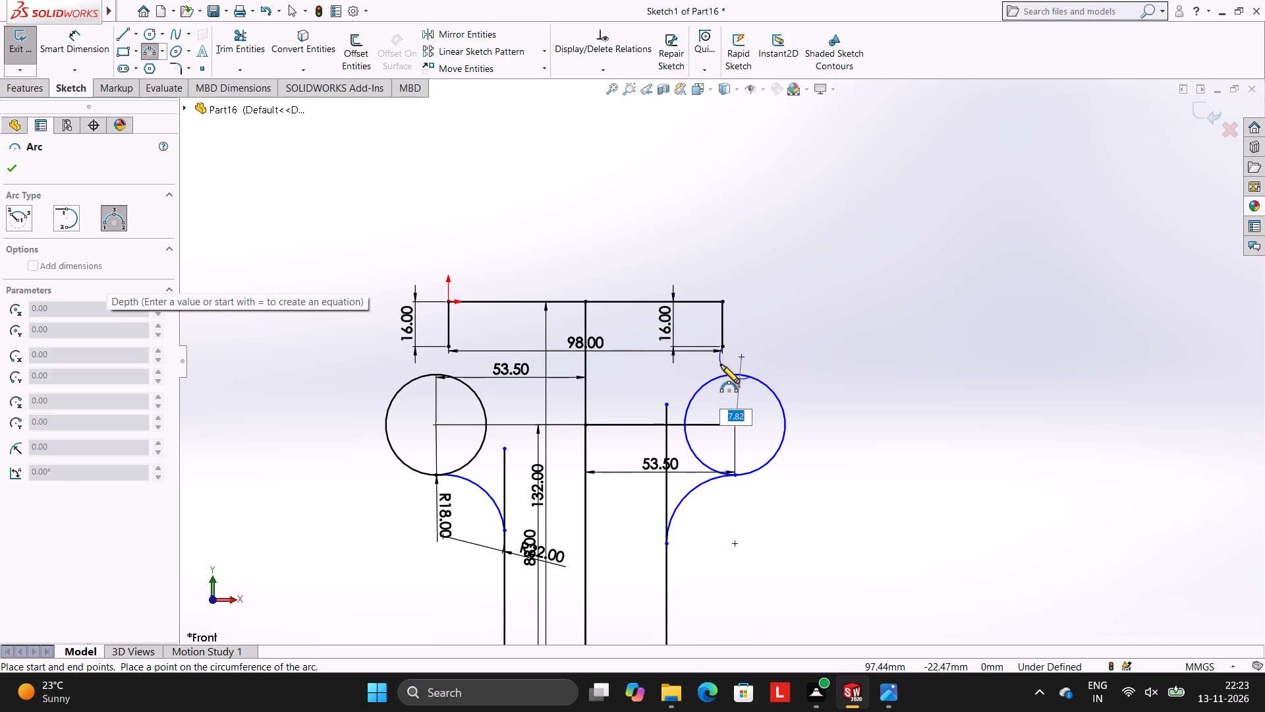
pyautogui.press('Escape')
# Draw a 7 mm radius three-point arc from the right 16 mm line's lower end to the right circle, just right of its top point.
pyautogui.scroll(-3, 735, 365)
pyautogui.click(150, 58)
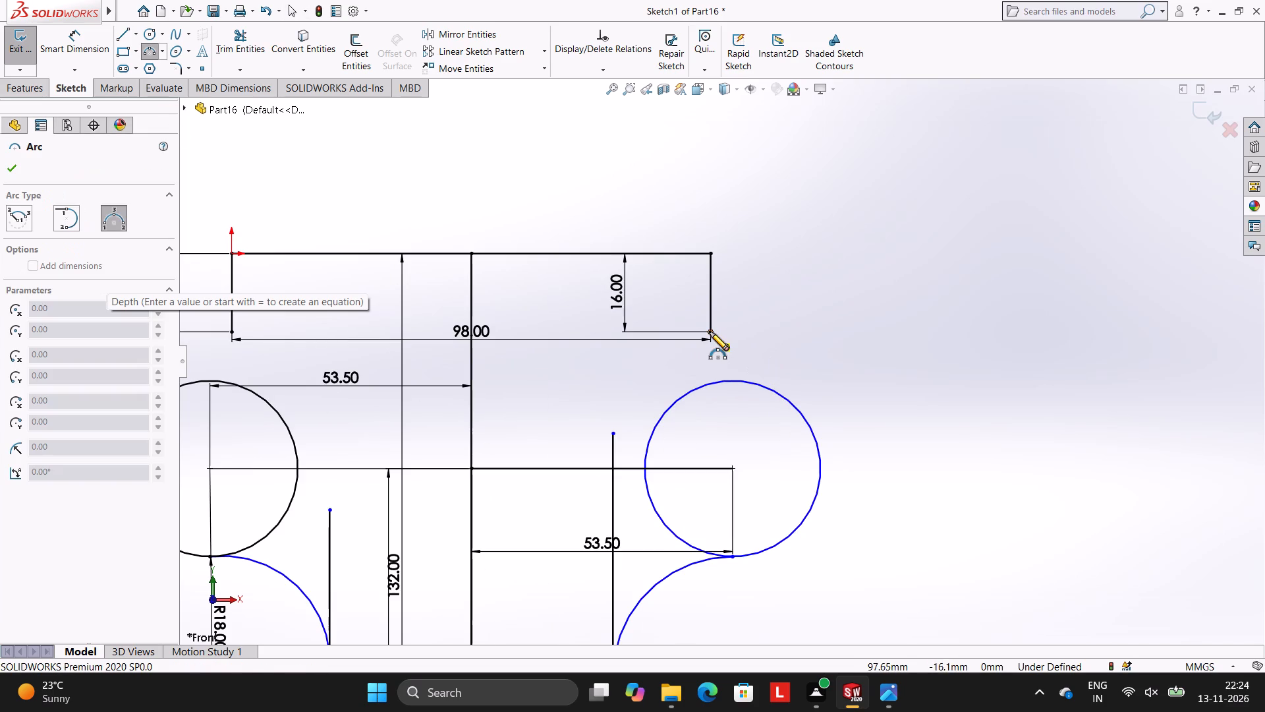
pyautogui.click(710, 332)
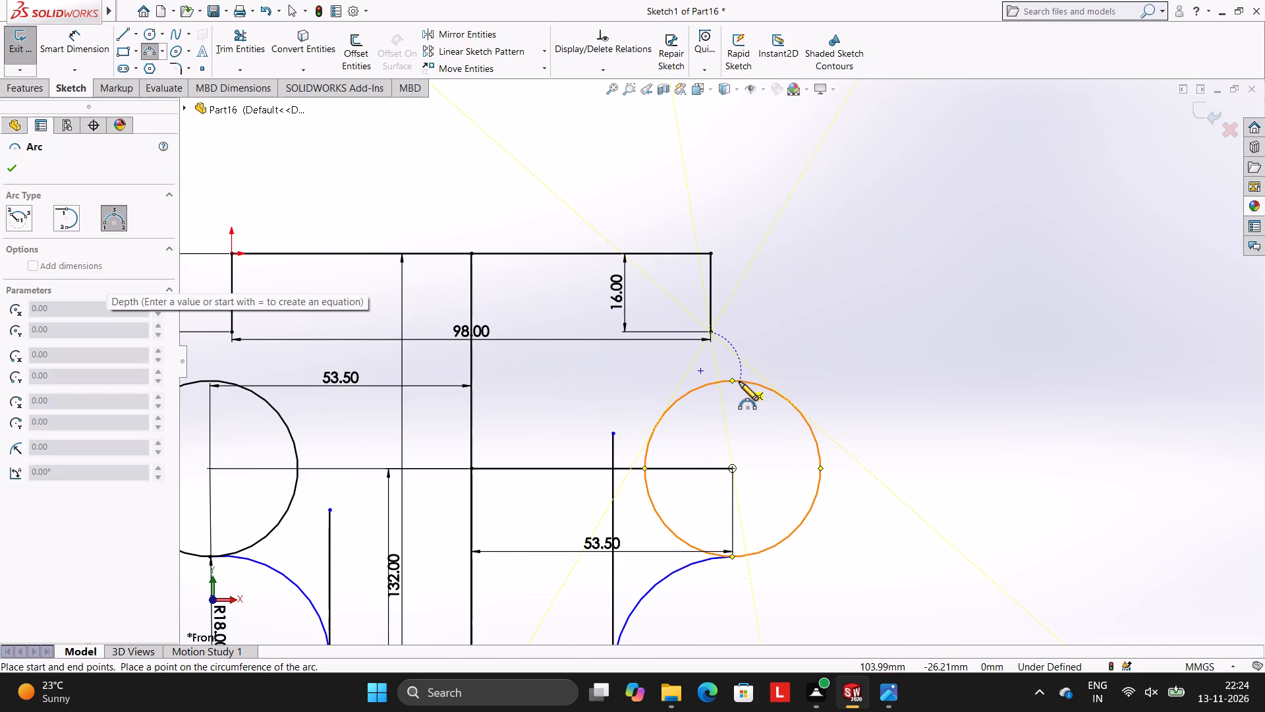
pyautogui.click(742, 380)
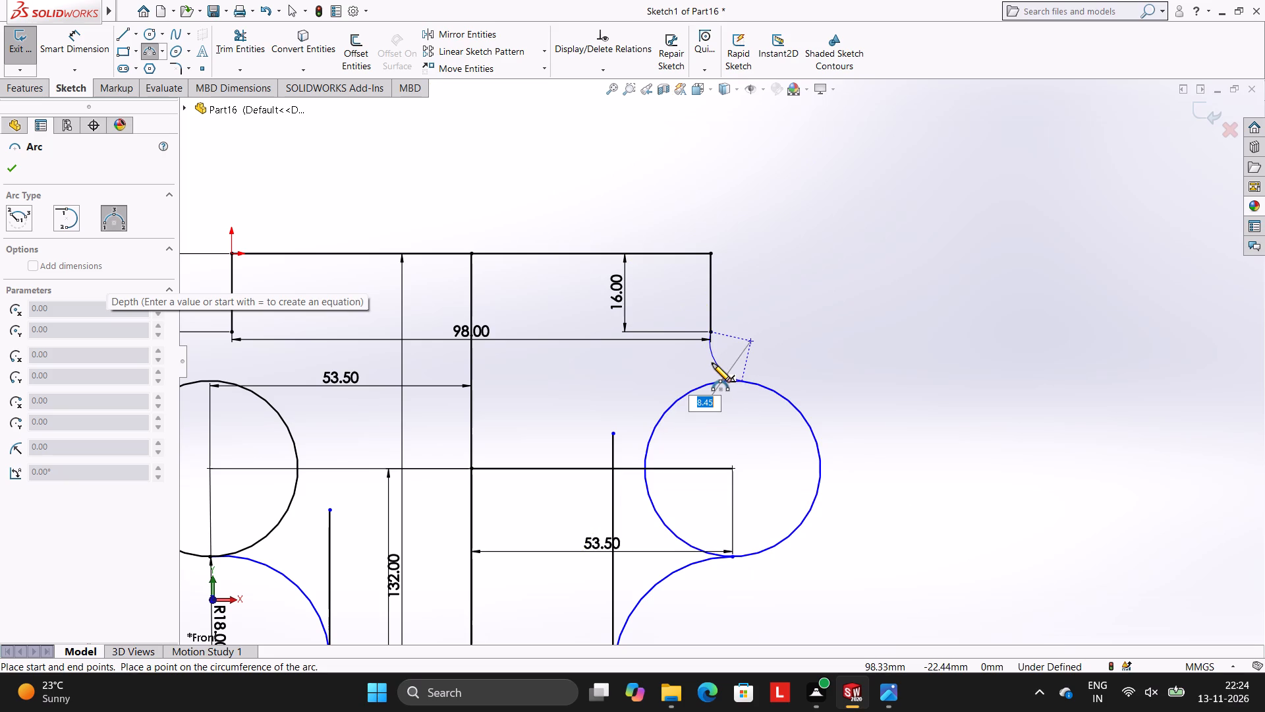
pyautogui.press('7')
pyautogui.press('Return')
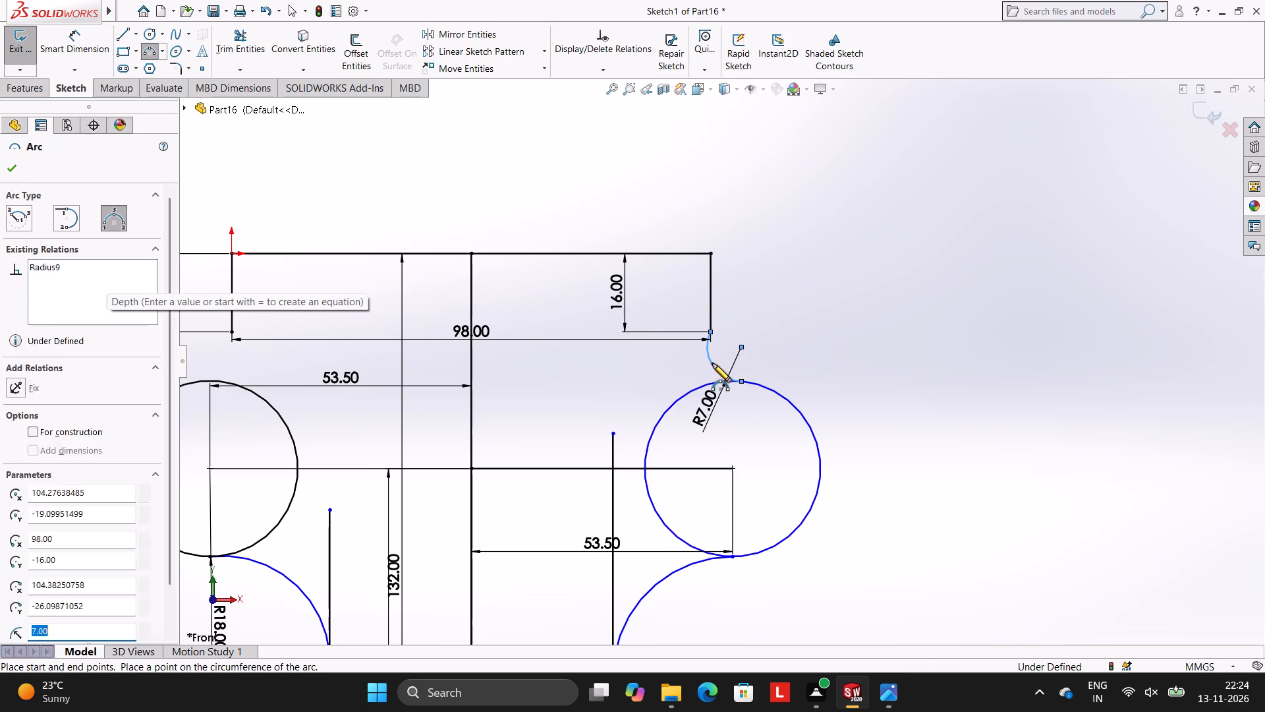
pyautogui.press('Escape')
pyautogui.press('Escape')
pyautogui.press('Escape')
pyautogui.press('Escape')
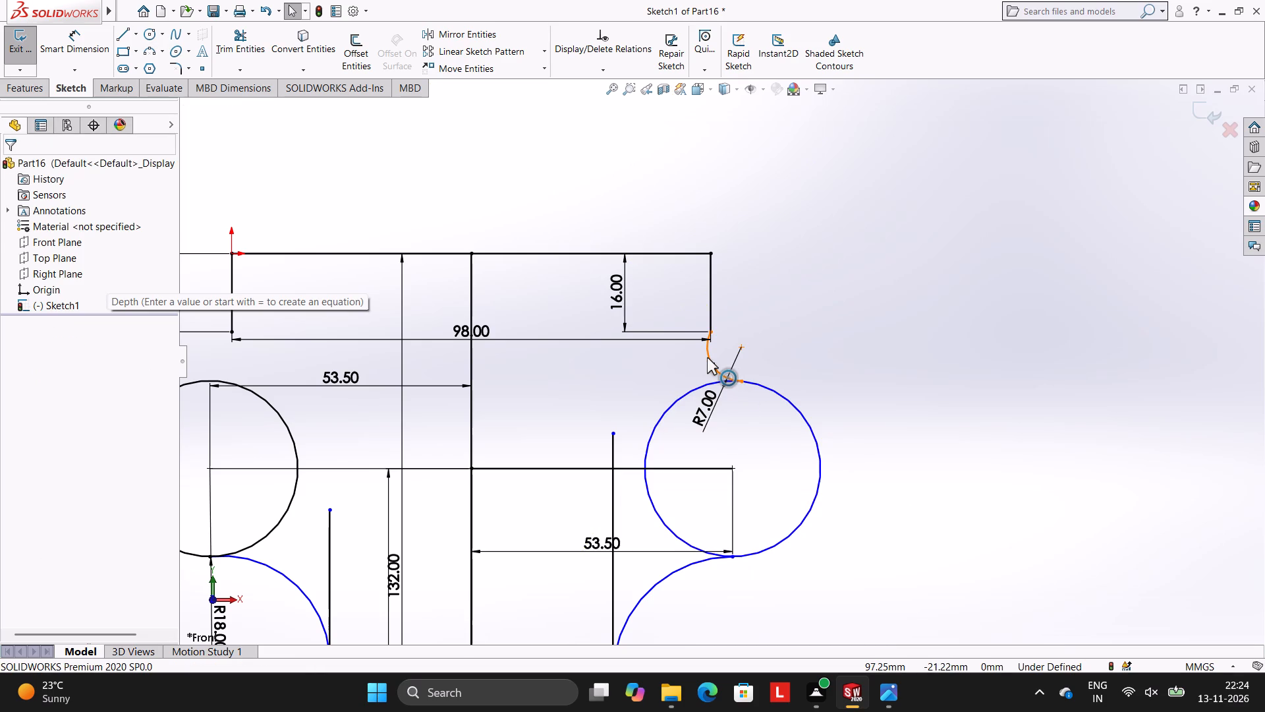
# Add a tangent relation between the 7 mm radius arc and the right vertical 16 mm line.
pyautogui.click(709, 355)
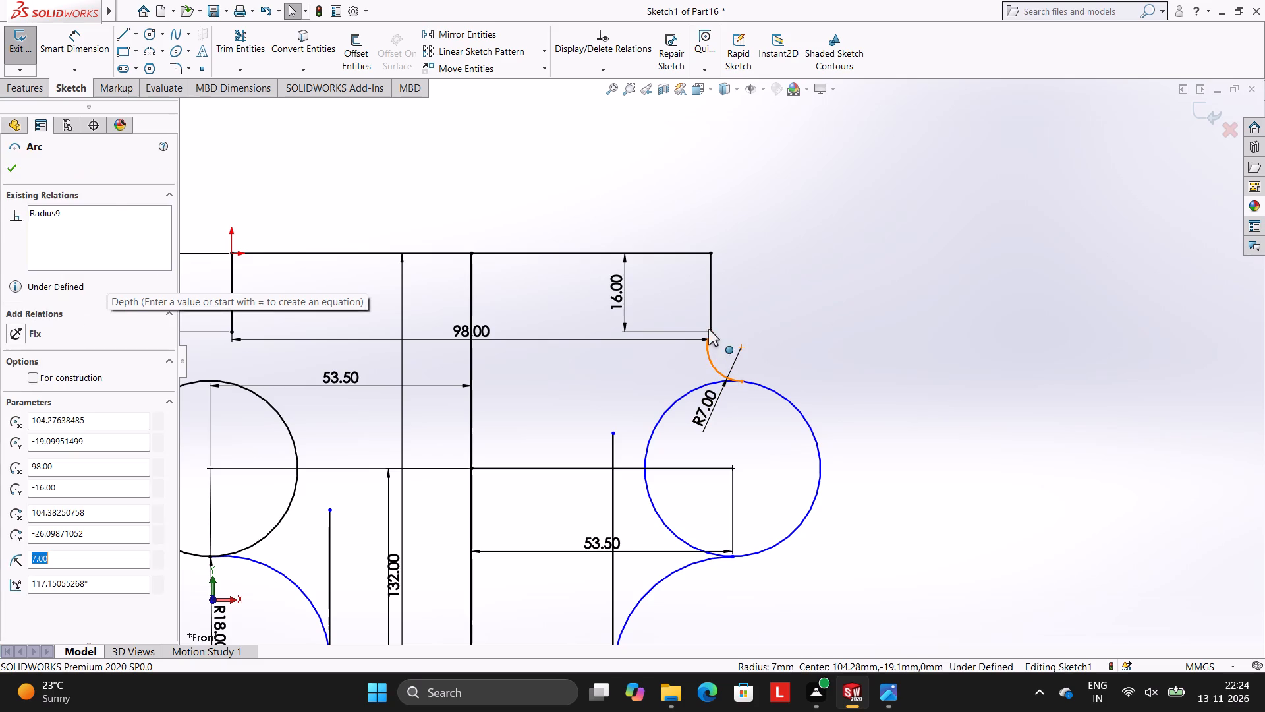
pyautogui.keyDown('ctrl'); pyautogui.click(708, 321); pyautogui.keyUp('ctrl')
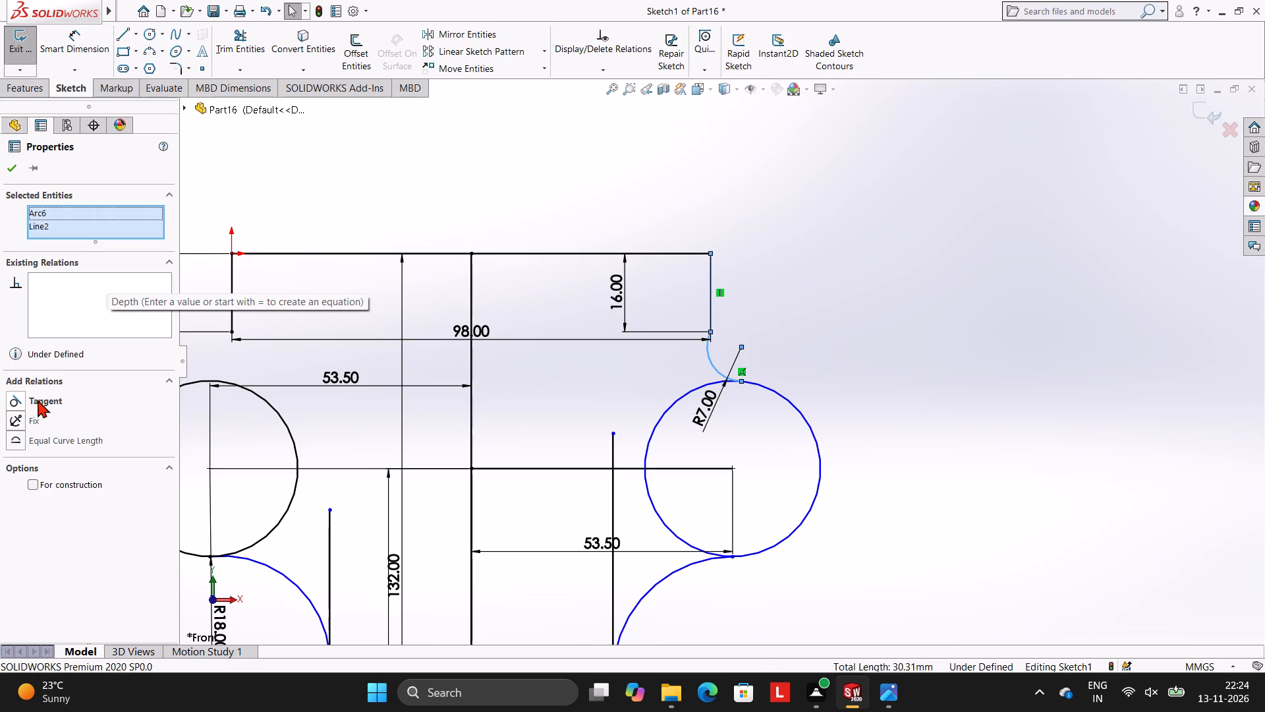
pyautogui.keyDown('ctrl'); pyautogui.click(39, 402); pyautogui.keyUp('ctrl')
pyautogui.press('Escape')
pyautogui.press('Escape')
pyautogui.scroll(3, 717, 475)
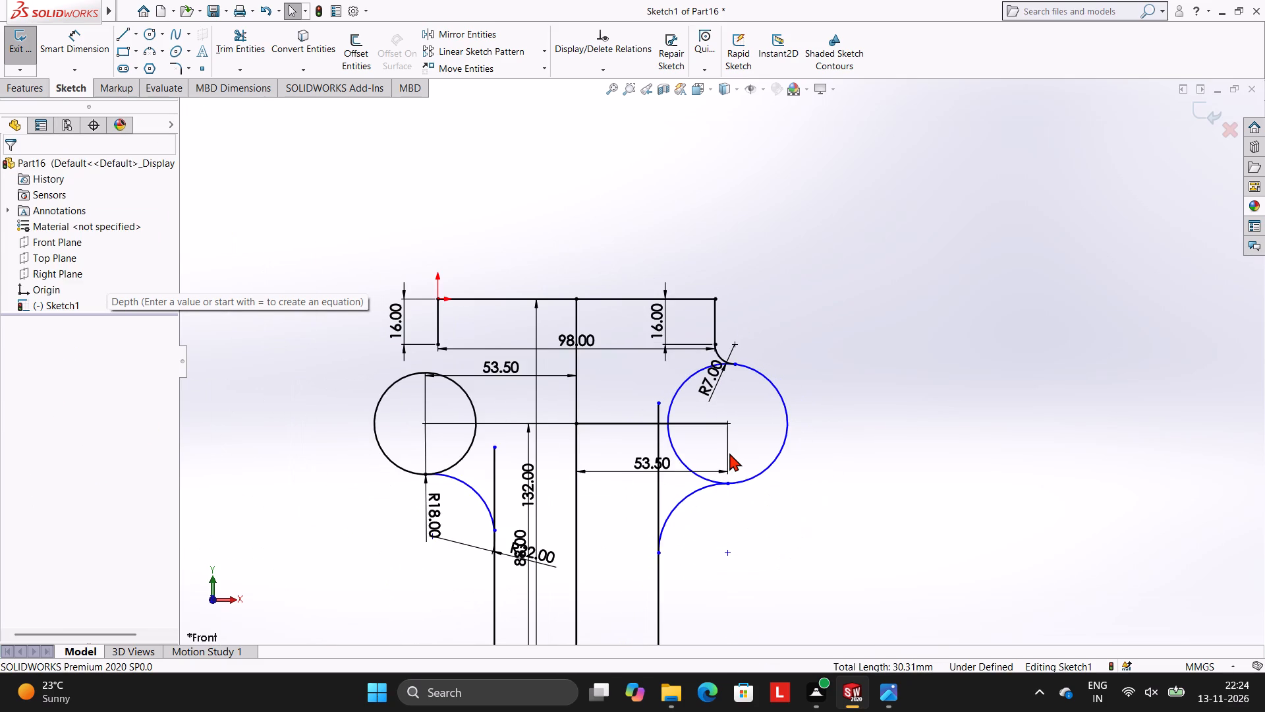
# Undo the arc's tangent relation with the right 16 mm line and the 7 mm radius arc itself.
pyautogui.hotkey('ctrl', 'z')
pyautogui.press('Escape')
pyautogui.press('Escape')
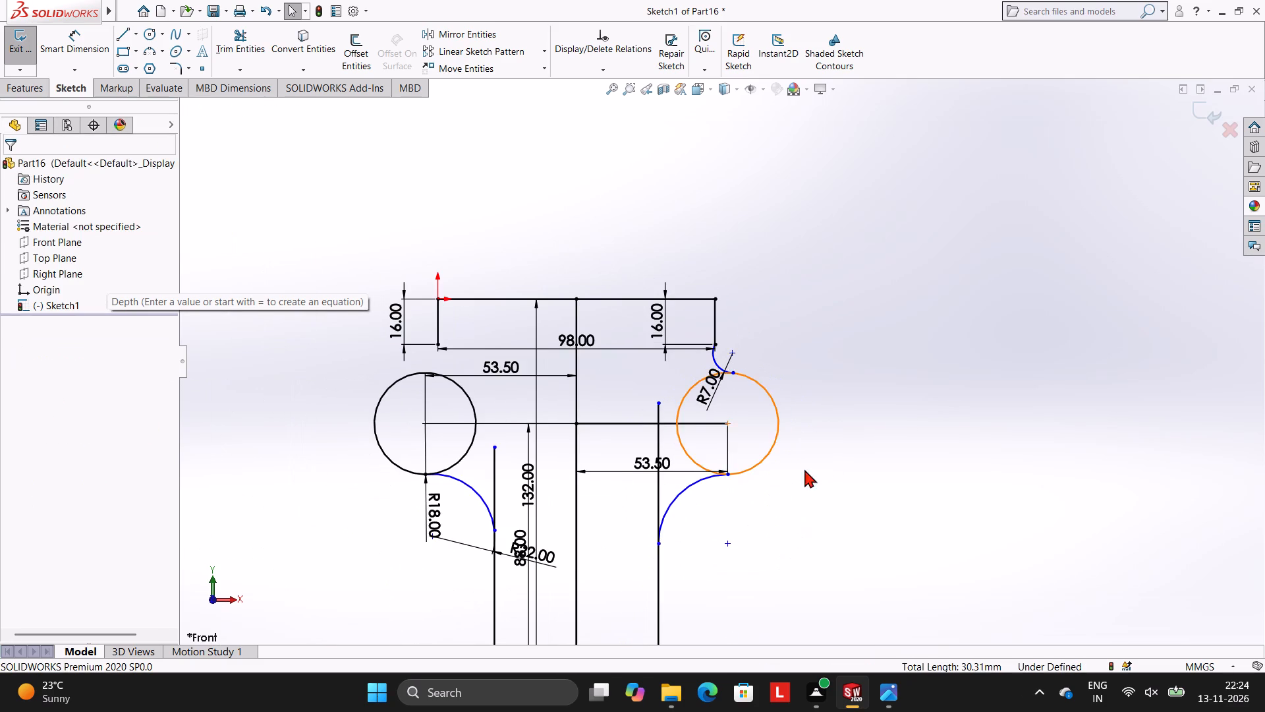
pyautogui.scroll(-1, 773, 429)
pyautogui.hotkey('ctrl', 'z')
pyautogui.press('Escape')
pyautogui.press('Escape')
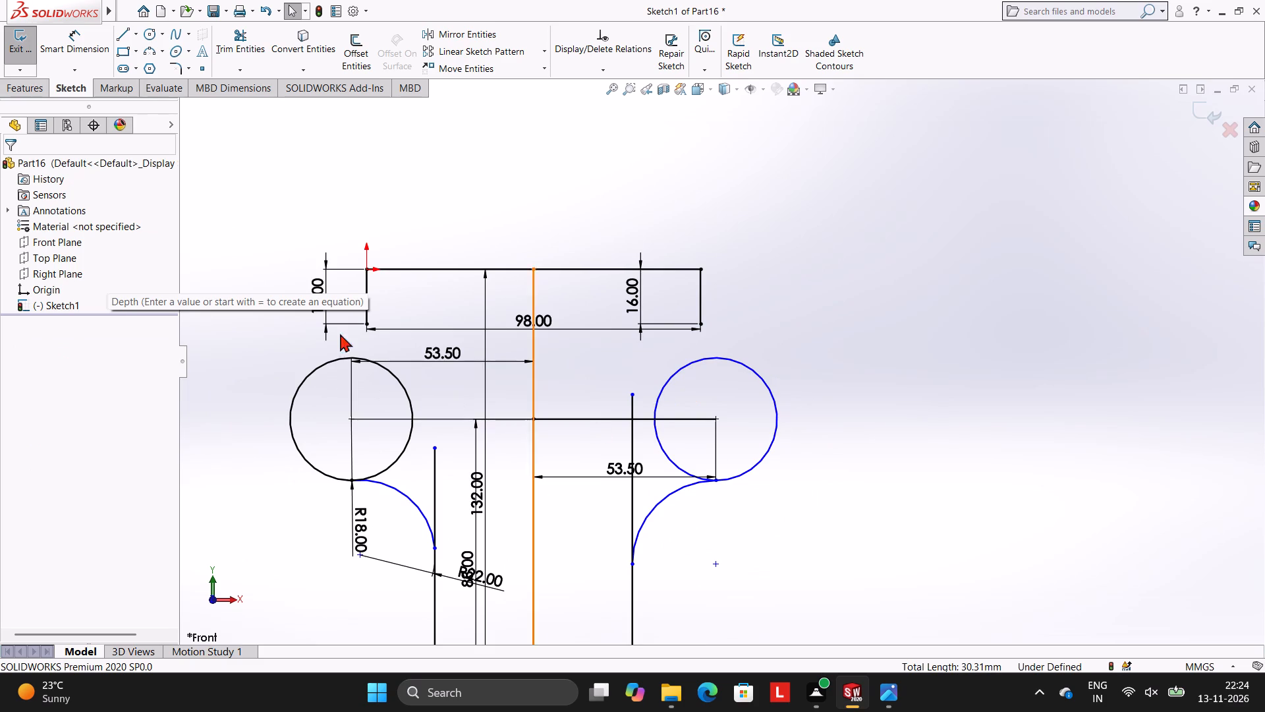
# Draw a vertical line about 22.6 mm long from the right 16 mm line's lower end down into the right circle.
pyautogui.click(146, 54)
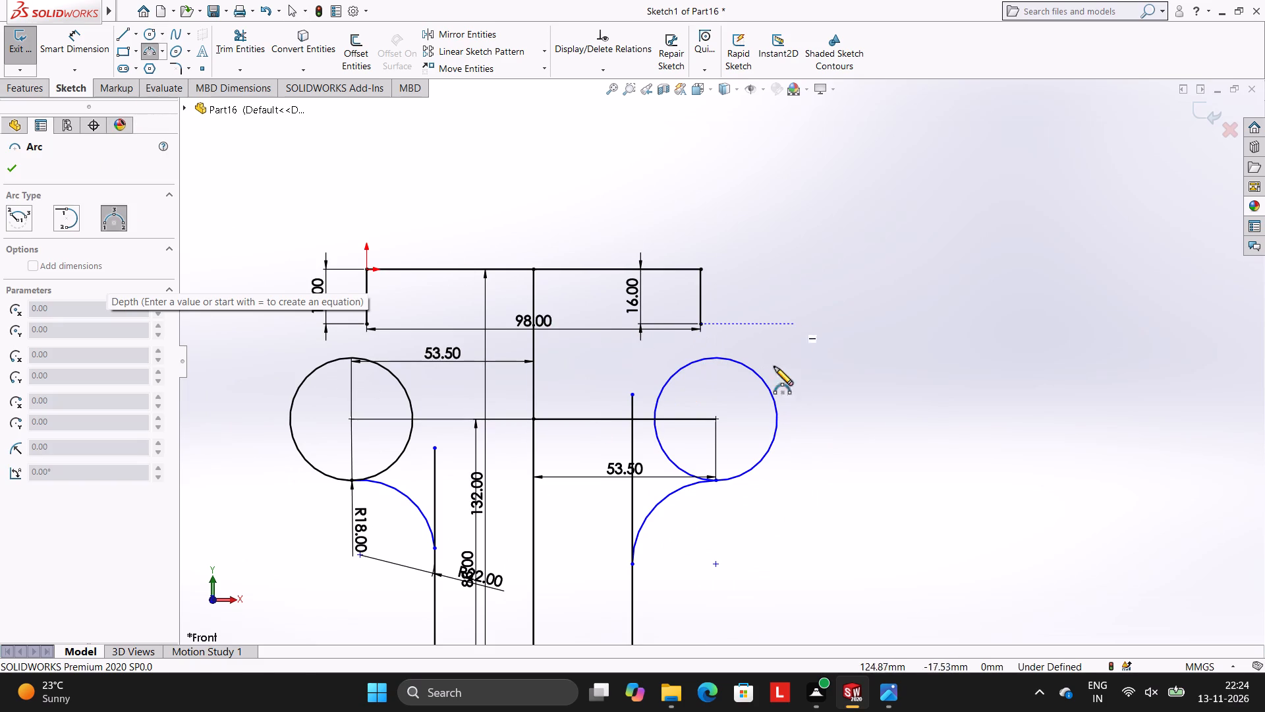
pyautogui.press('Escape')
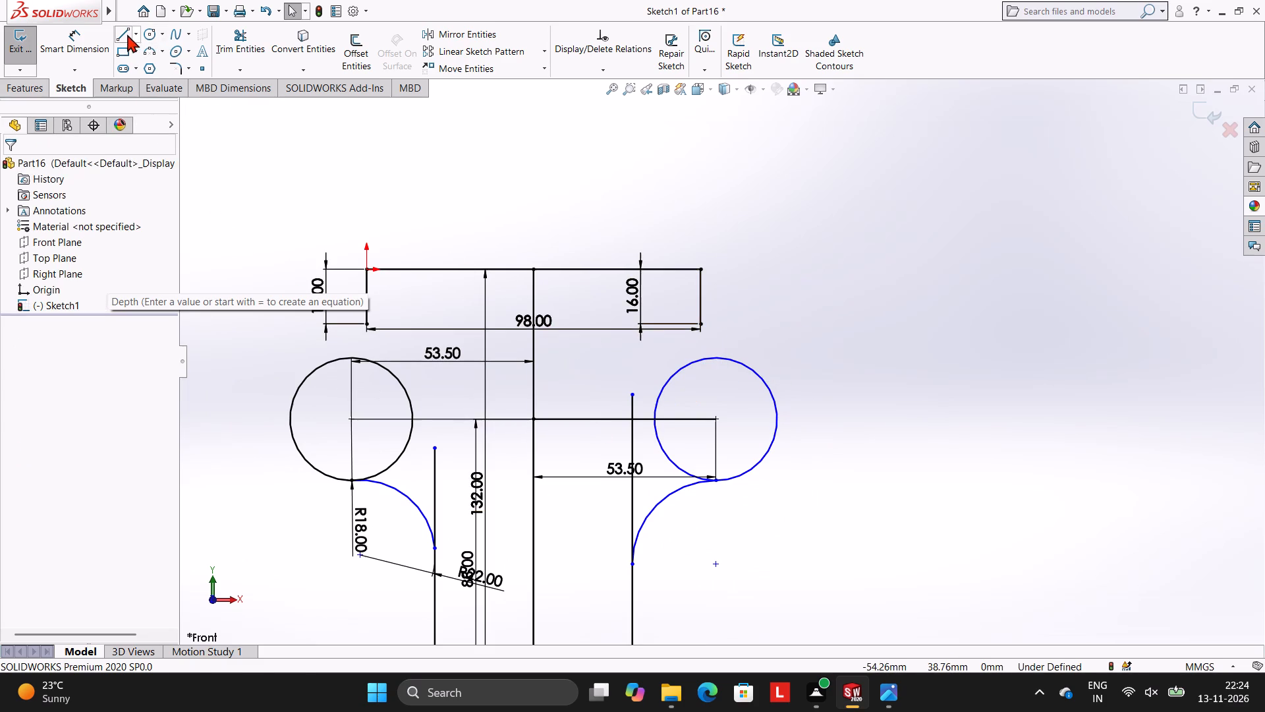
pyautogui.click(127, 34)
pyautogui.click(702, 324)
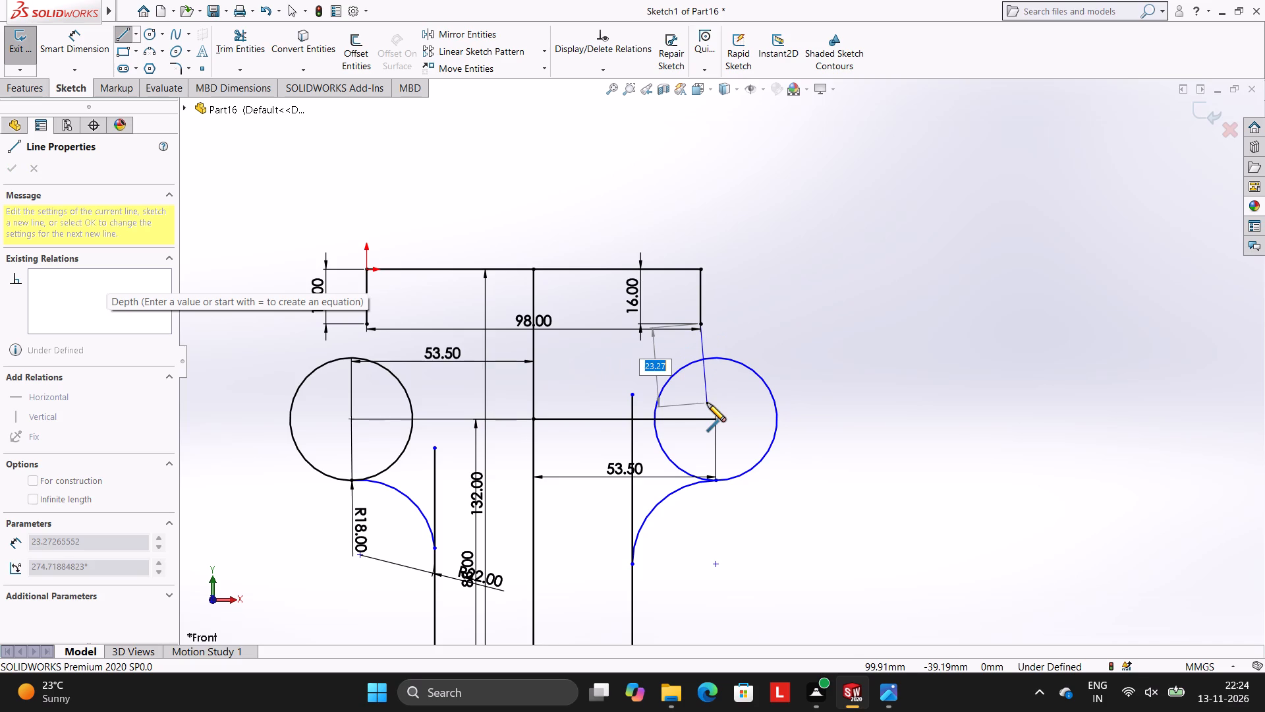
pyautogui.click(698, 401)
pyautogui.press('Escape')
pyautogui.press('Escape')
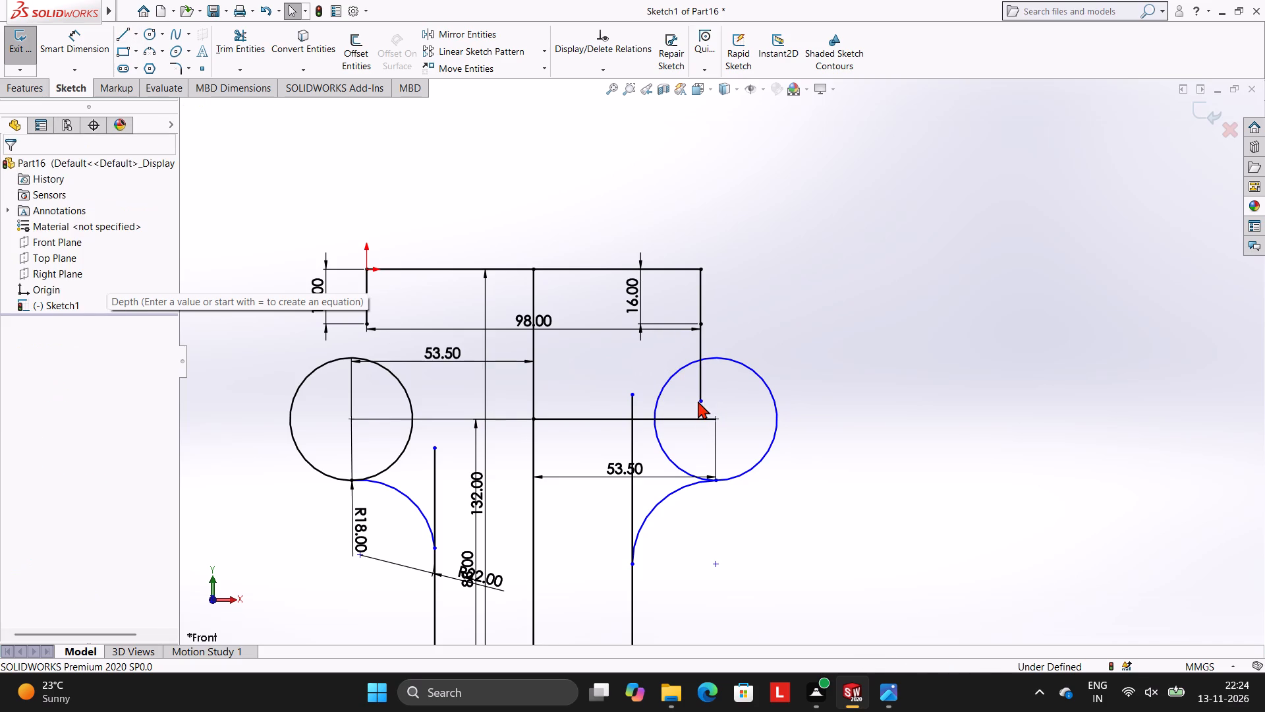
# Draw a vertical line about 22.6 mm long from the left 16 mm line's lower end down into the left circle.
pyautogui.click(119, 35)
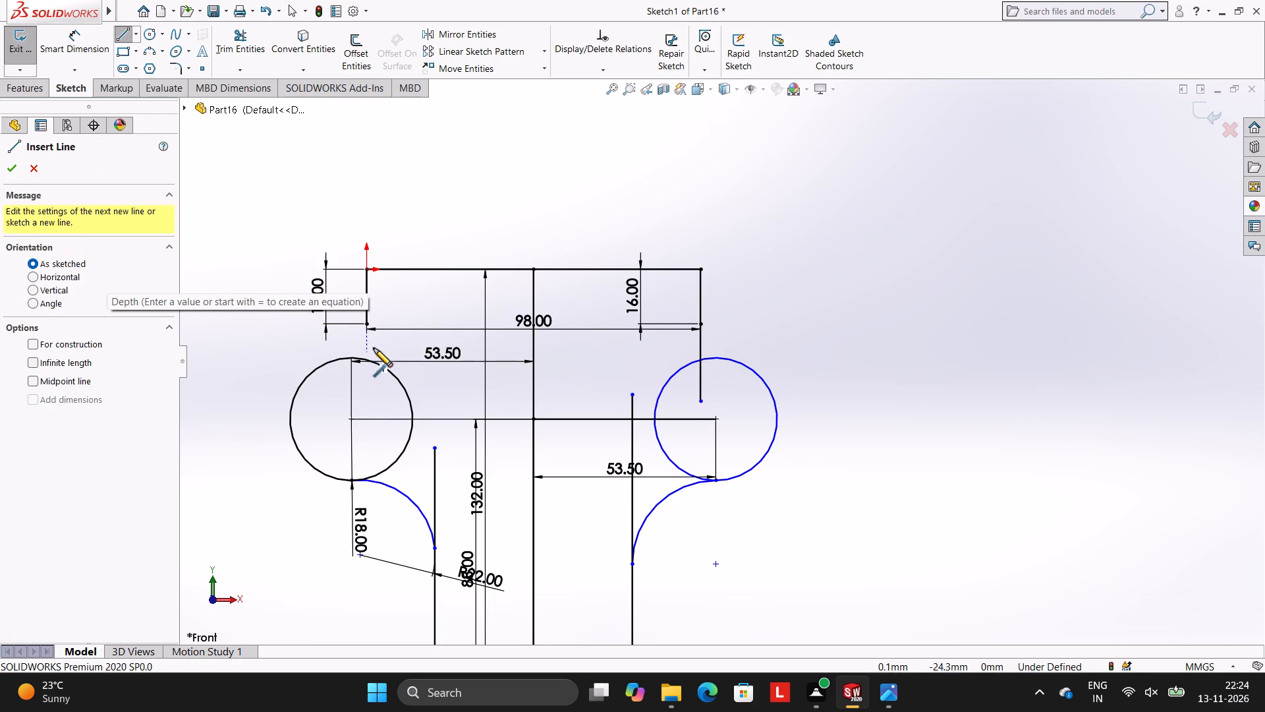
pyautogui.click(368, 324)
pyautogui.click(368, 405)
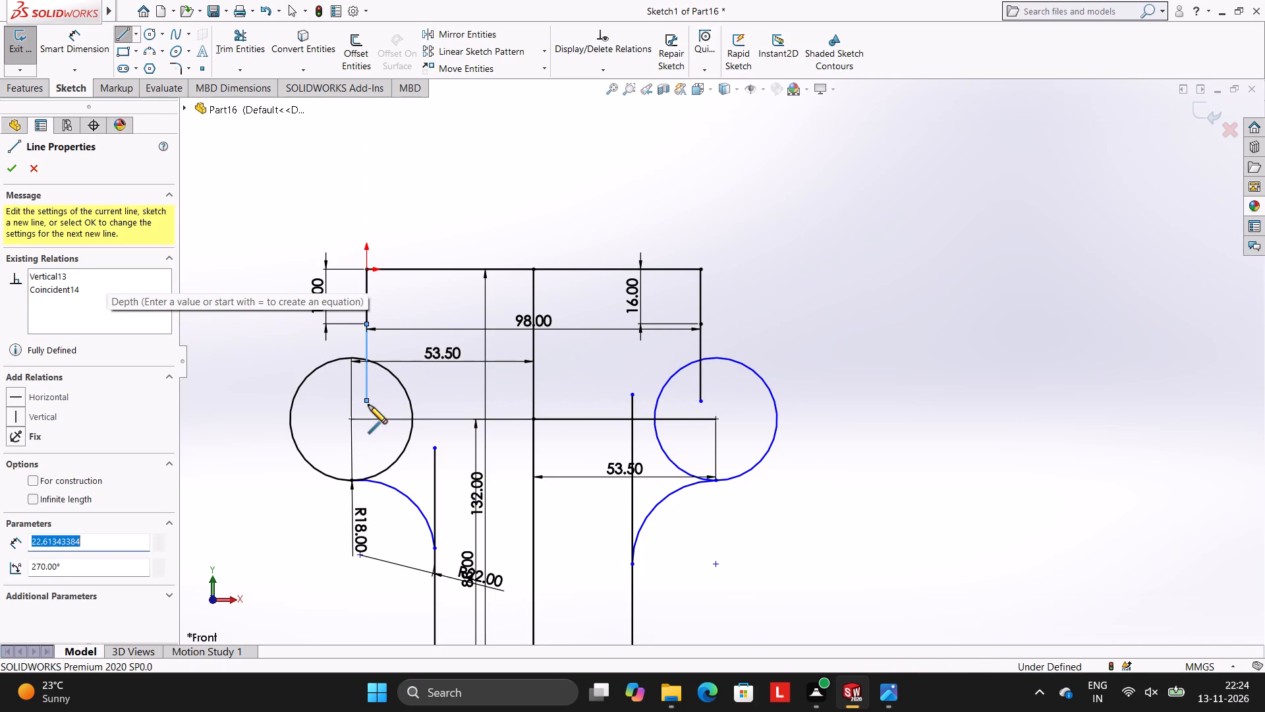
pyautogui.press('Escape')
pyautogui.press('Escape')
# Trim the line end inside the left circle and the circle's inner portion between that line and the lower tangent arc.
pyautogui.click(233, 51)
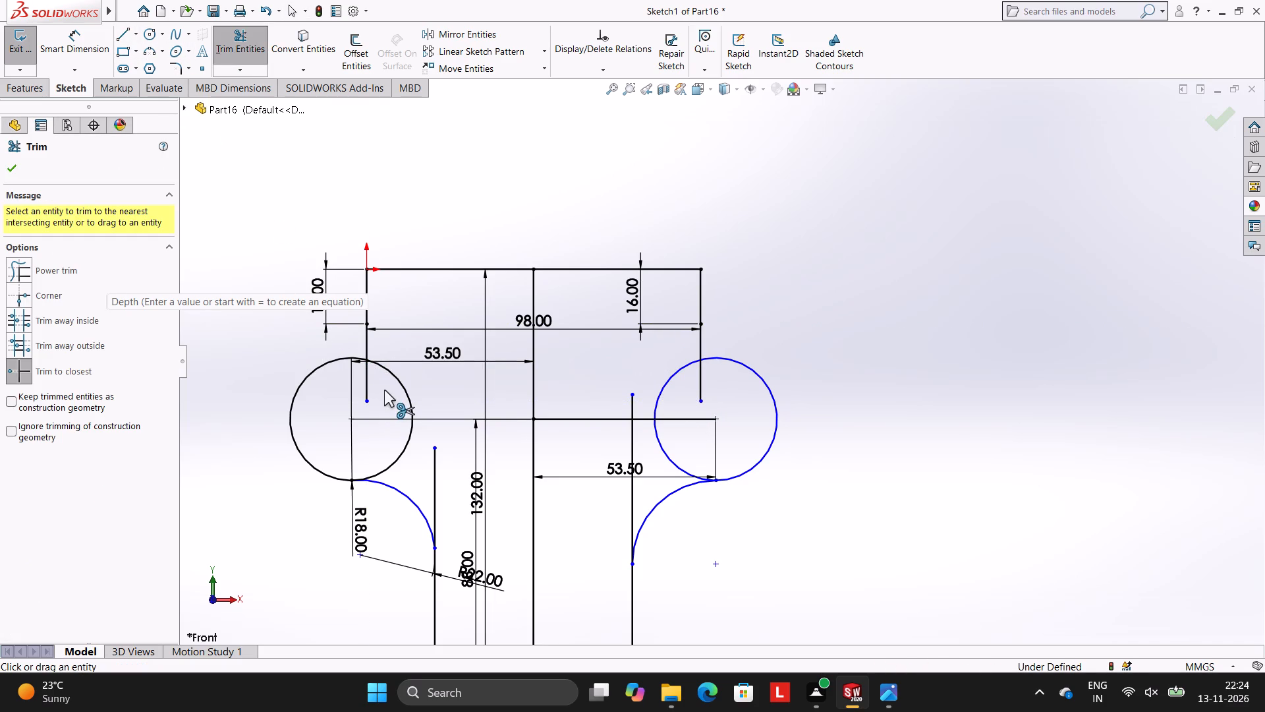
pyautogui.click(368, 386)
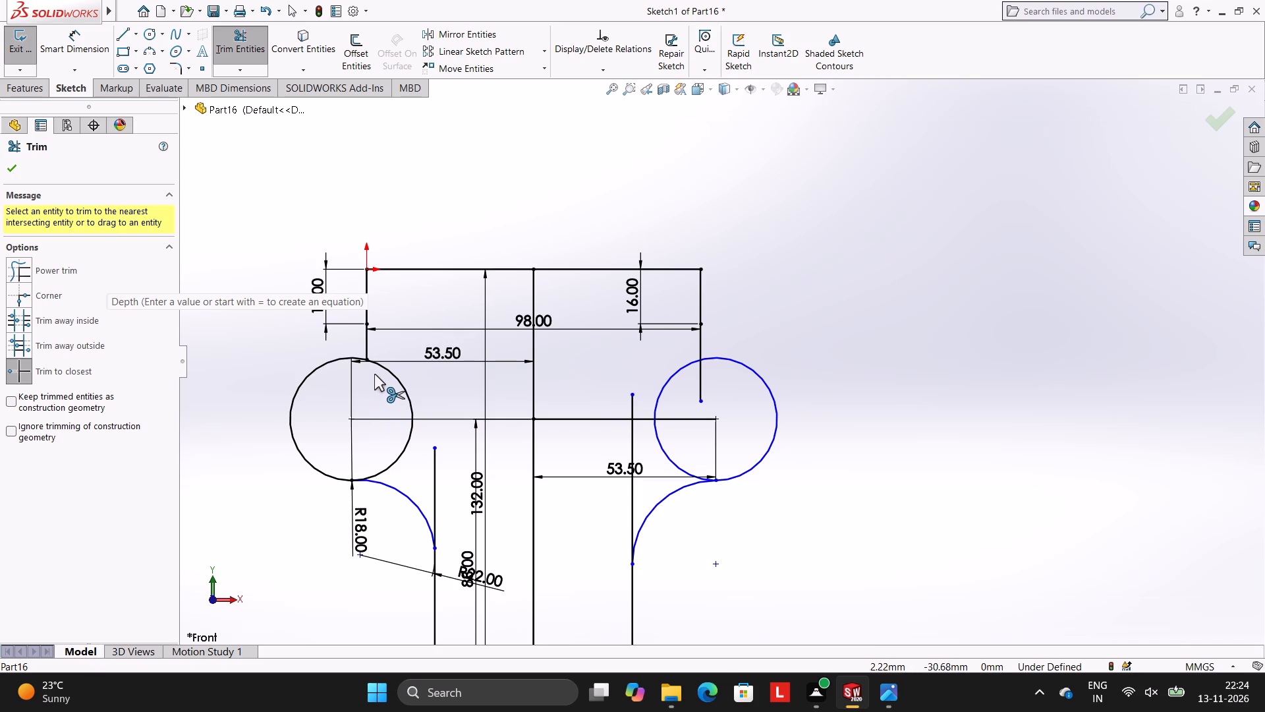
pyautogui.click(391, 374)
pyautogui.click(403, 460)
pyautogui.press('Escape')
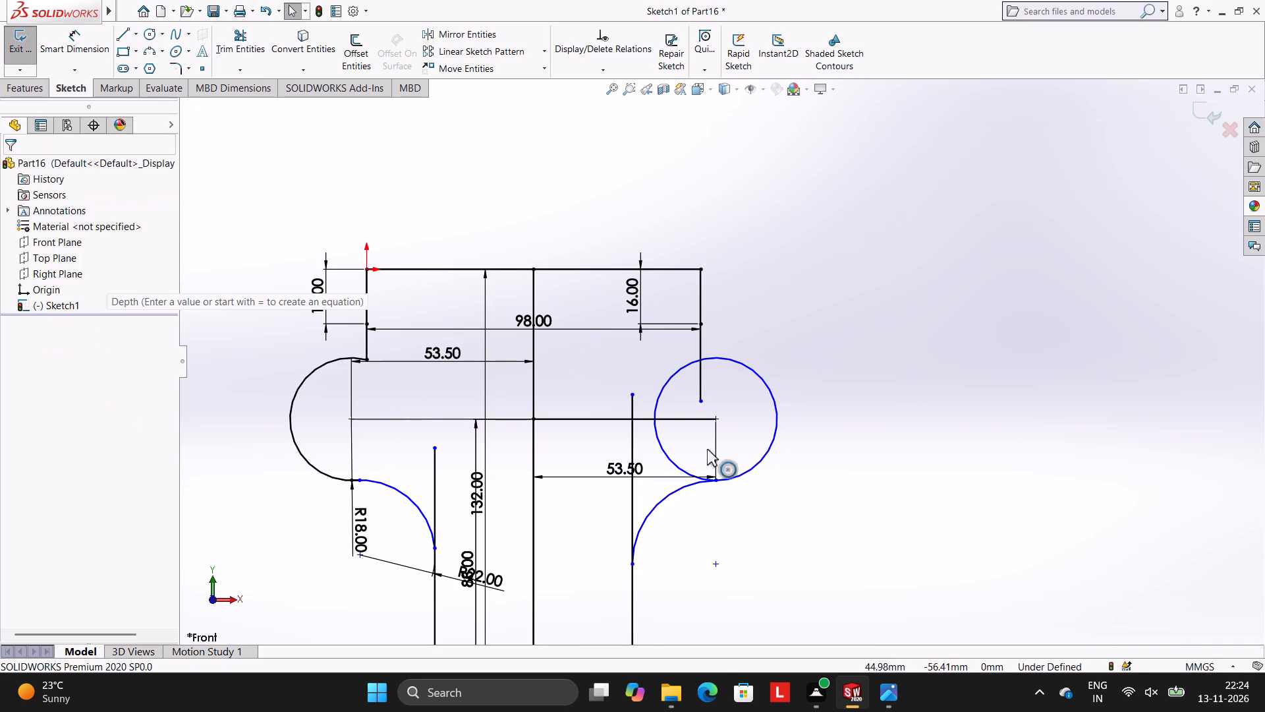
pyautogui.press('Escape')
pyautogui.click(681, 370)
pyautogui.press('Escape')
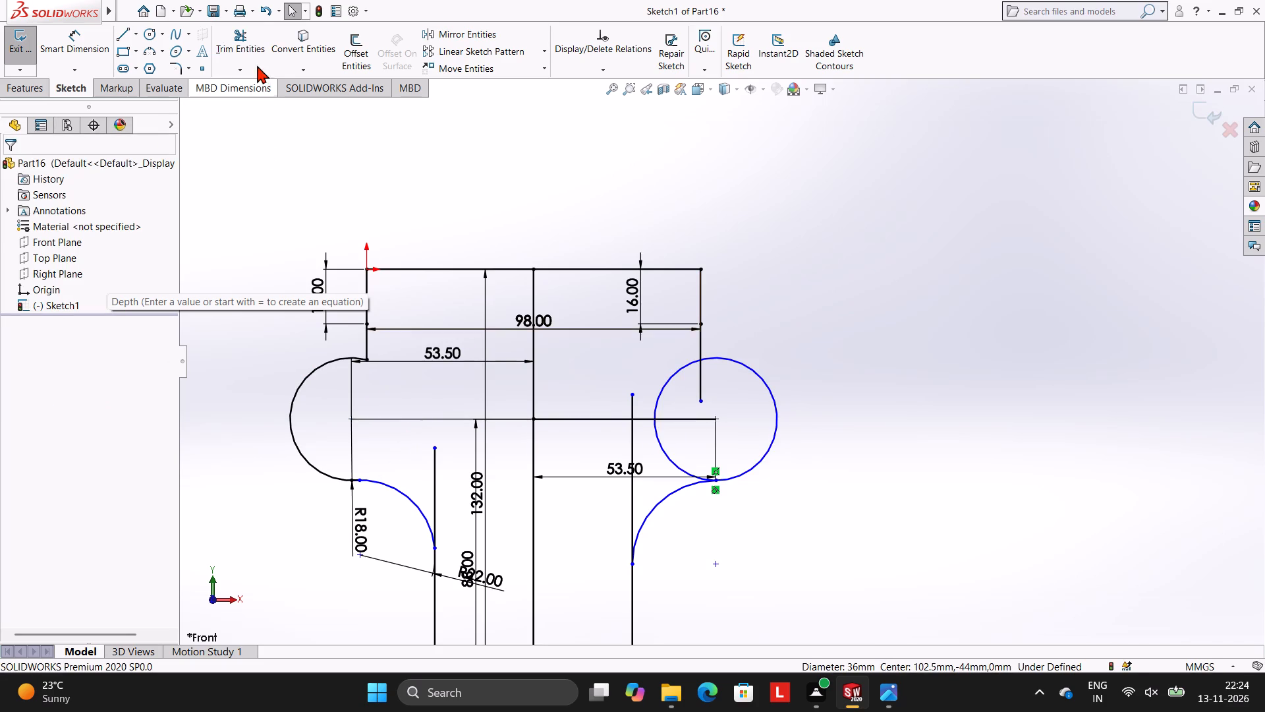
# Trim the right circle's inner portion between the vertical line and the lower tangent arc, and the line end inside it.
pyautogui.click(256, 39)
pyautogui.click(663, 384)
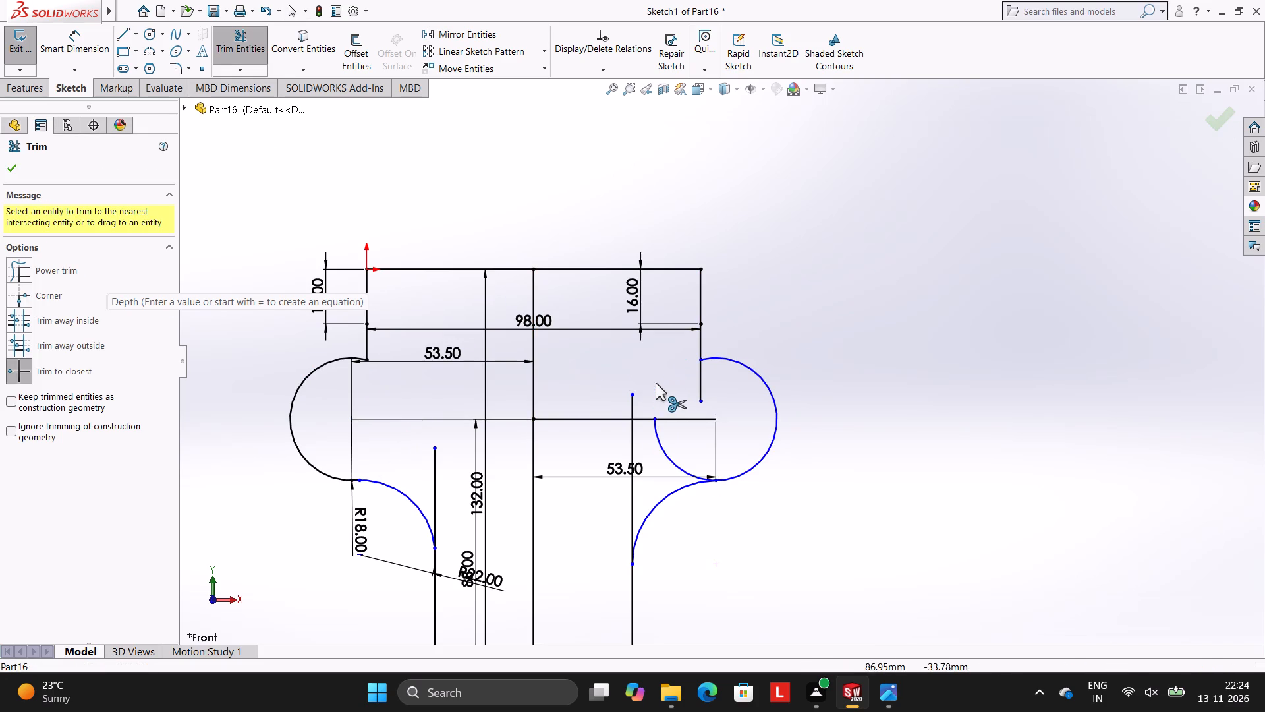
pyautogui.click(654, 434)
pyautogui.click(698, 393)
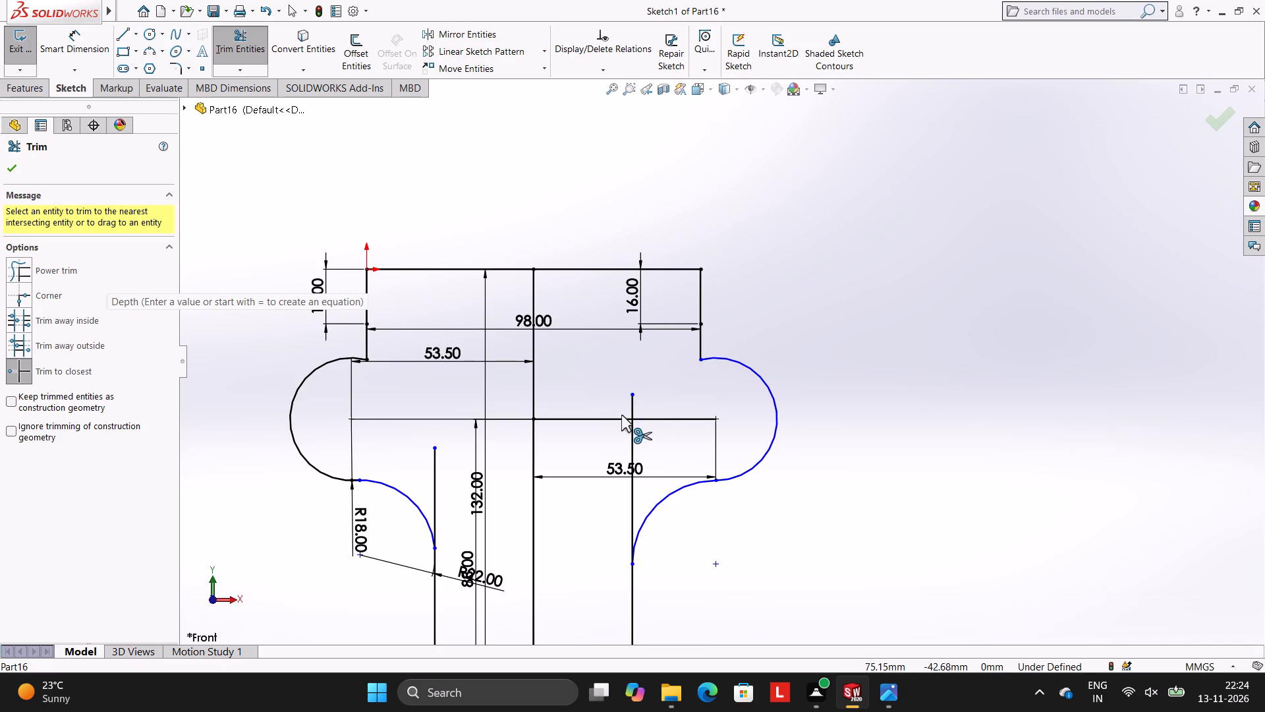
# Trim the excess ends of both lower vertical lines above where they meet the large tangent arcs.
pyautogui.click(632, 407)
pyautogui.click(630, 442)
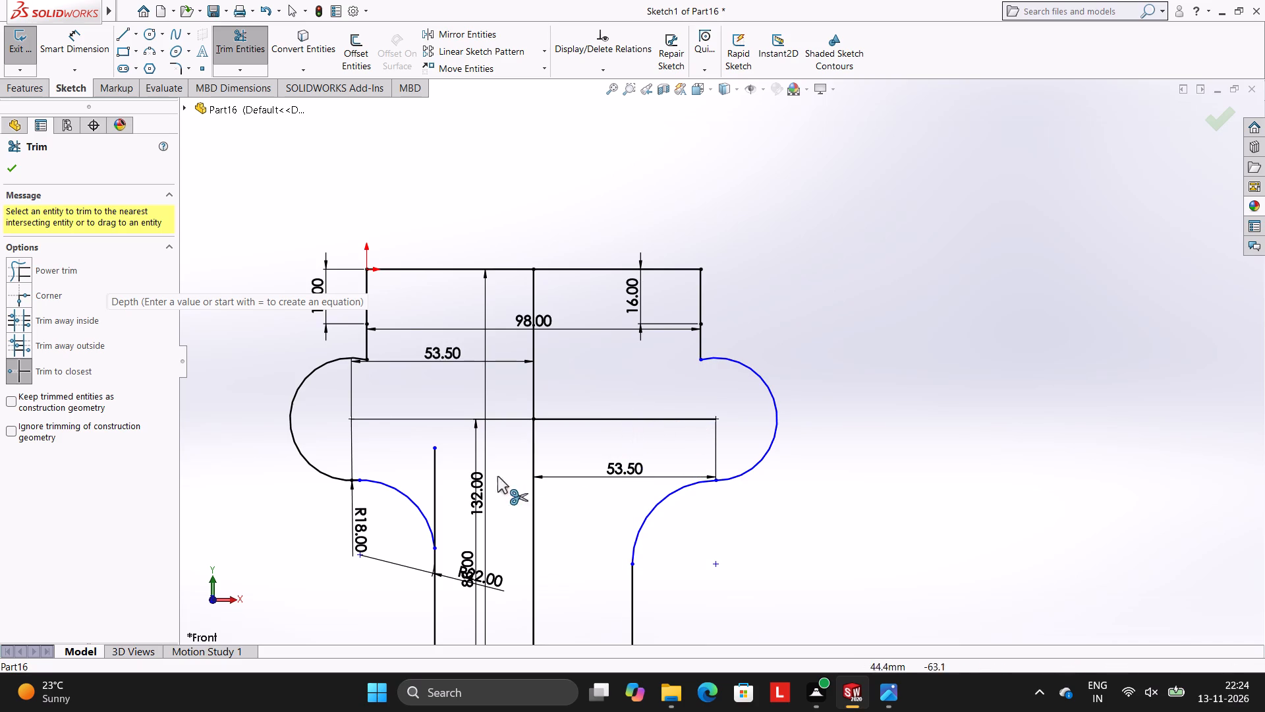
pyautogui.click(435, 466)
pyautogui.press('Escape')
pyautogui.press('Escape')
# Add 7 mm sketch fillets between the upper vertical lines and the circle arcs on both the right and left sides.
pyautogui.scroll(2, 727, 407)
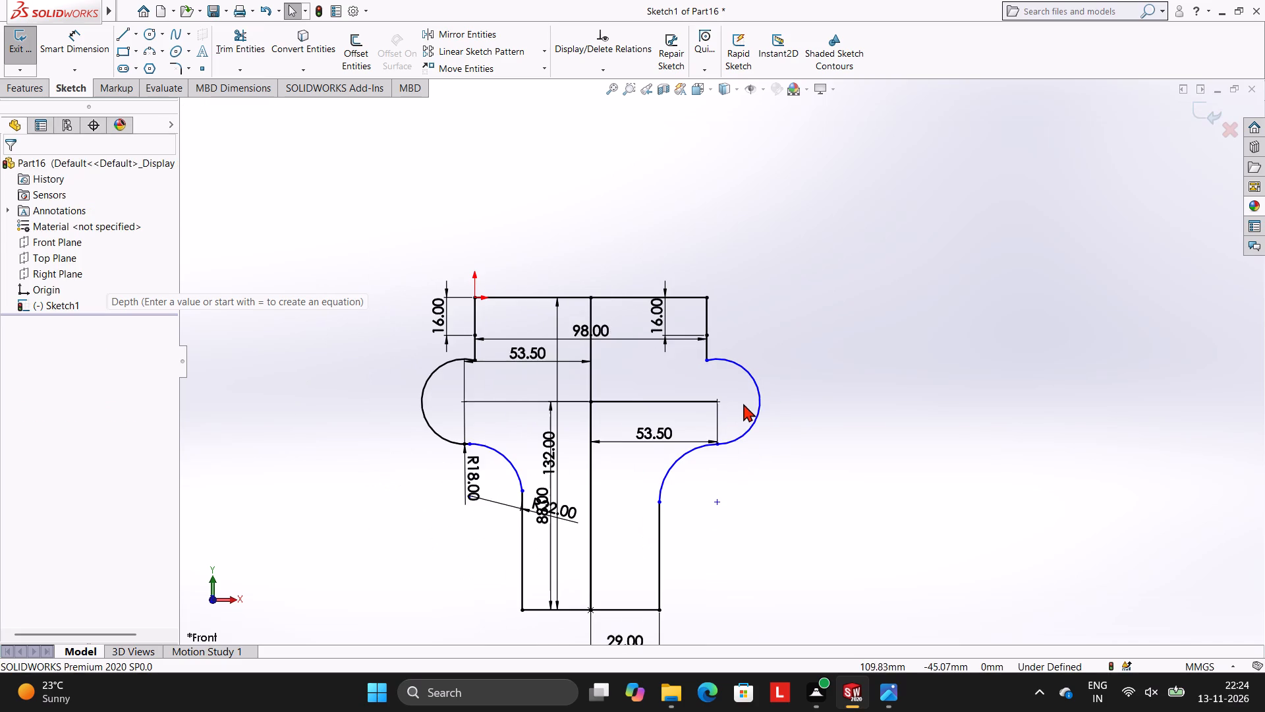
pyautogui.press('Escape')
pyautogui.scroll(-2, 733, 460)
pyautogui.scroll(3, 742, 441)
pyautogui.click(177, 64)
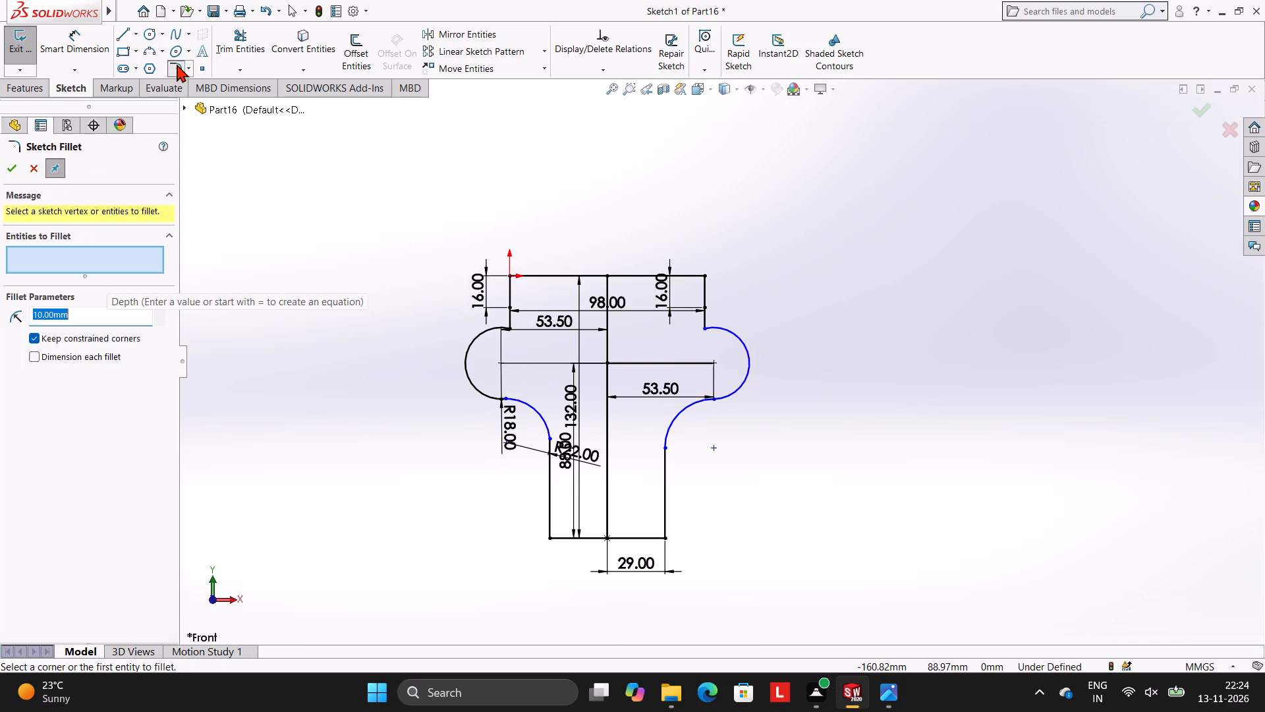
pyautogui.press('7')
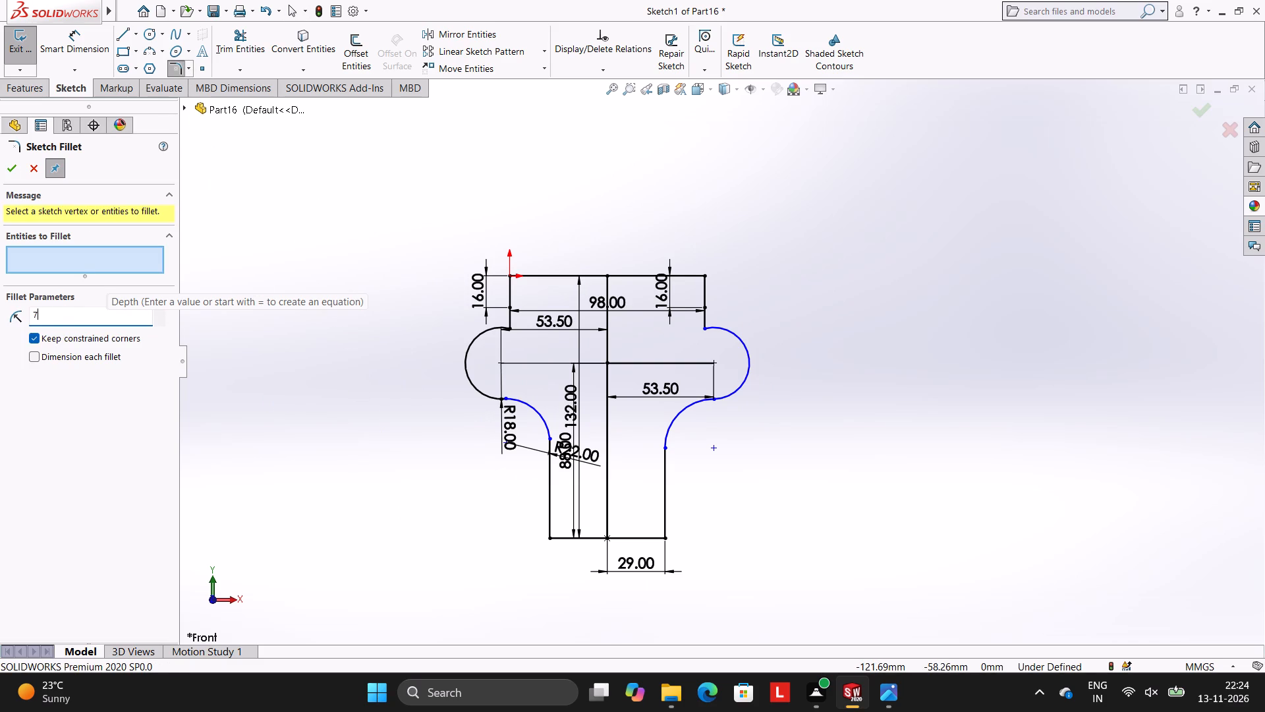
pyautogui.press('Return')
pyautogui.scroll(-3, 711, 368)
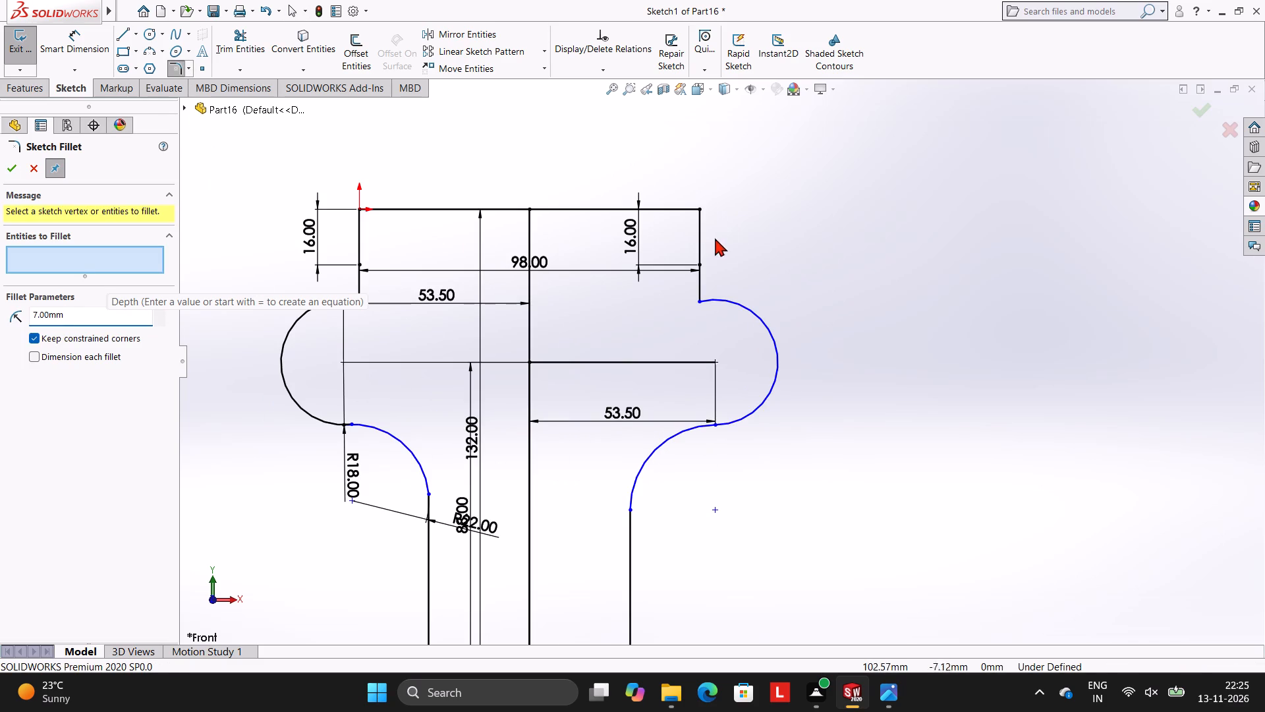
pyautogui.click(701, 277)
pyautogui.click(722, 302)
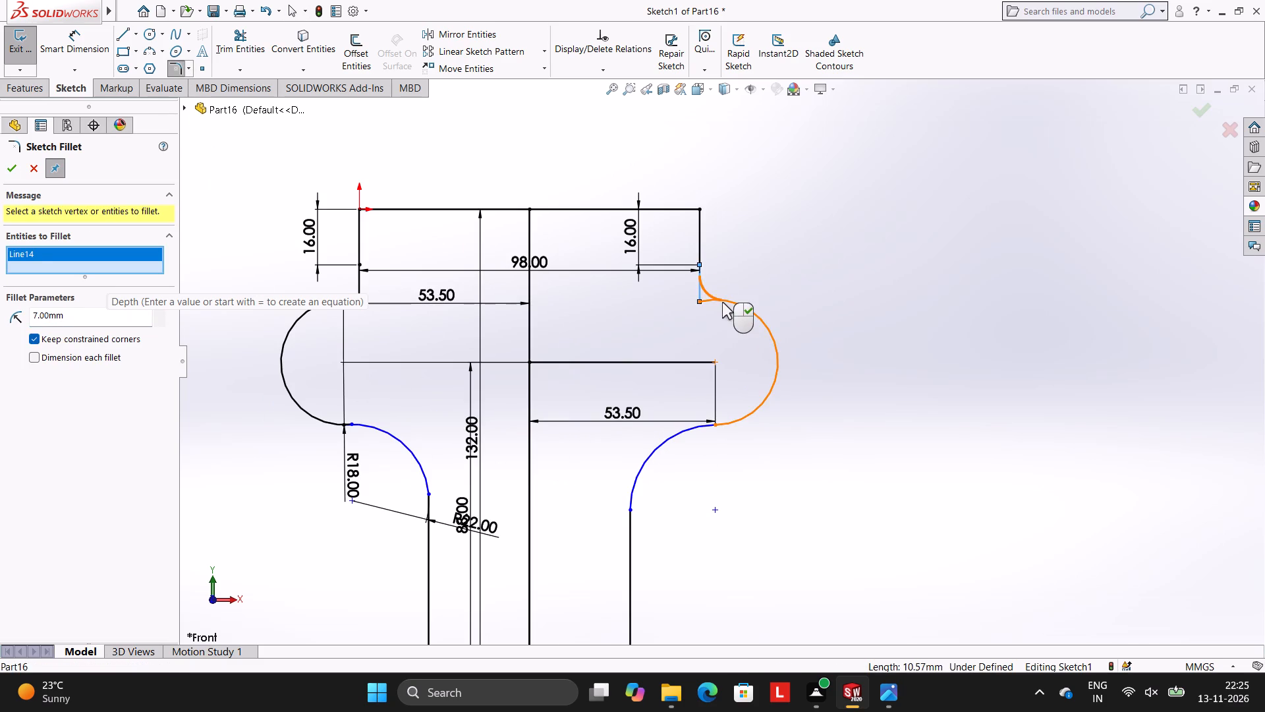
pyautogui.scroll(-3, 366, 288)
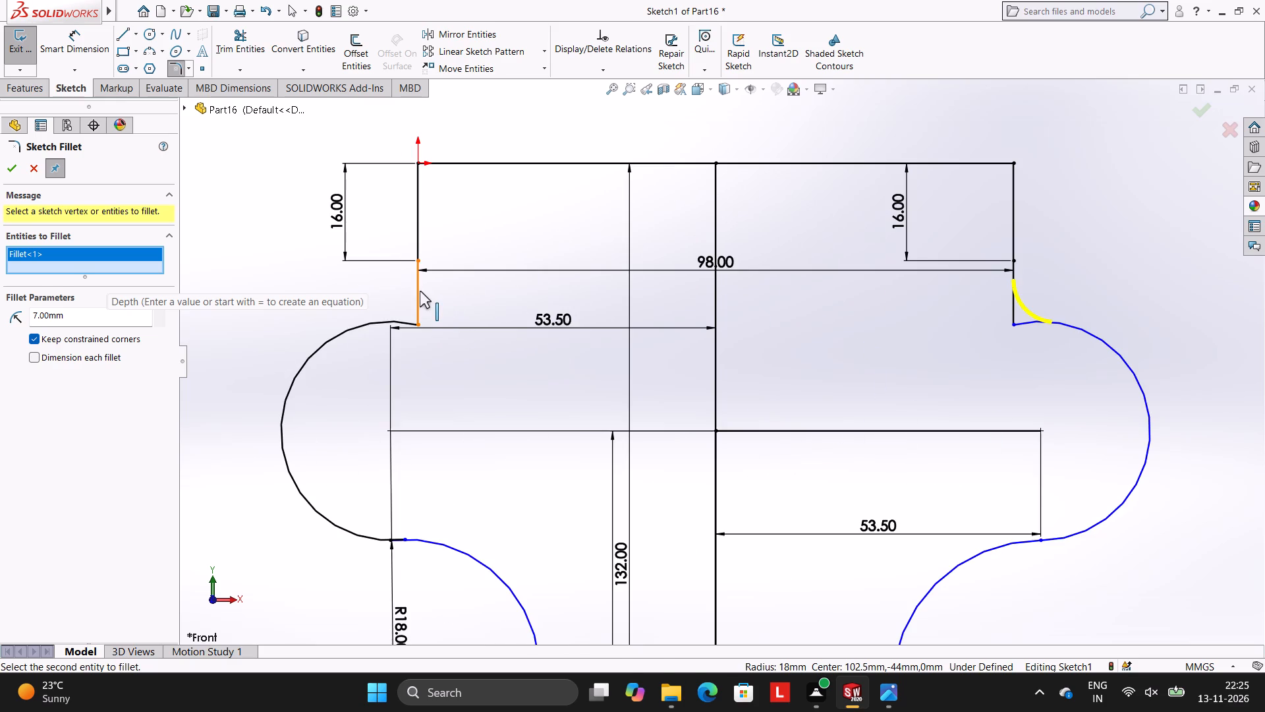
pyautogui.click(420, 291)
pyautogui.click(401, 320)
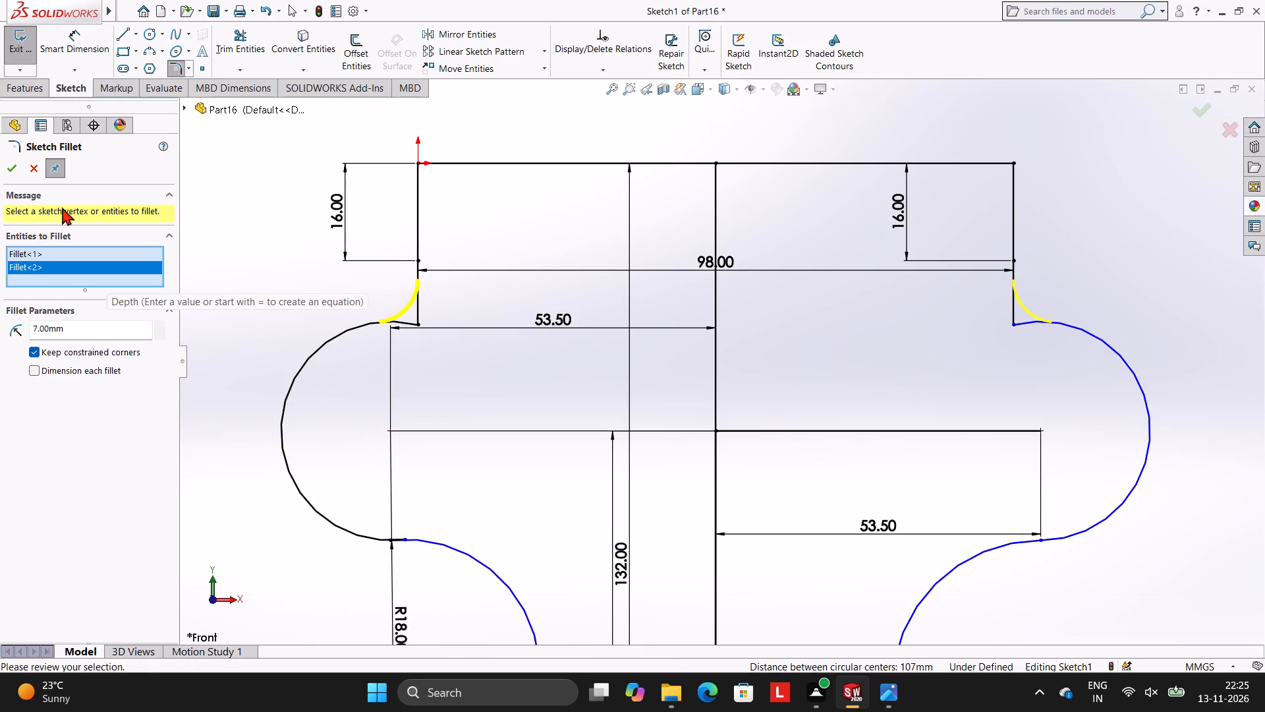
pyautogui.click(15, 167)
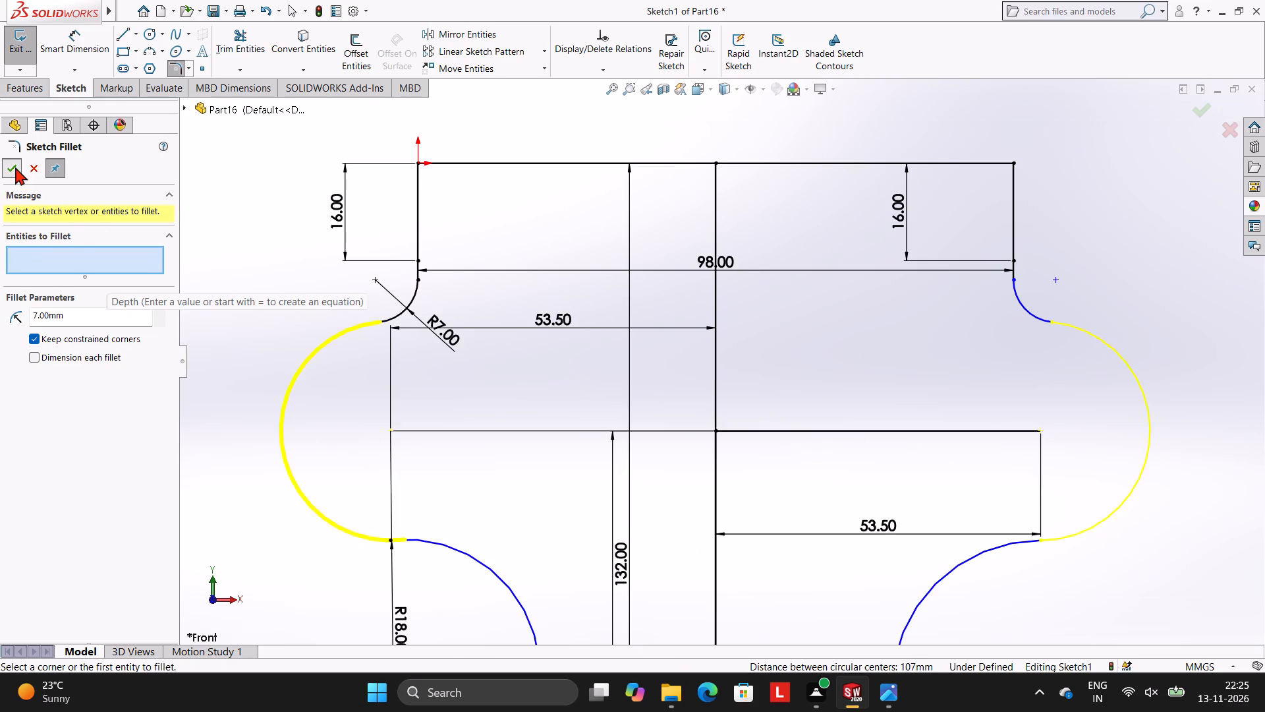
pyautogui.click(251, 229)
pyautogui.scroll(5, 385, 278)
pyautogui.press('Escape')
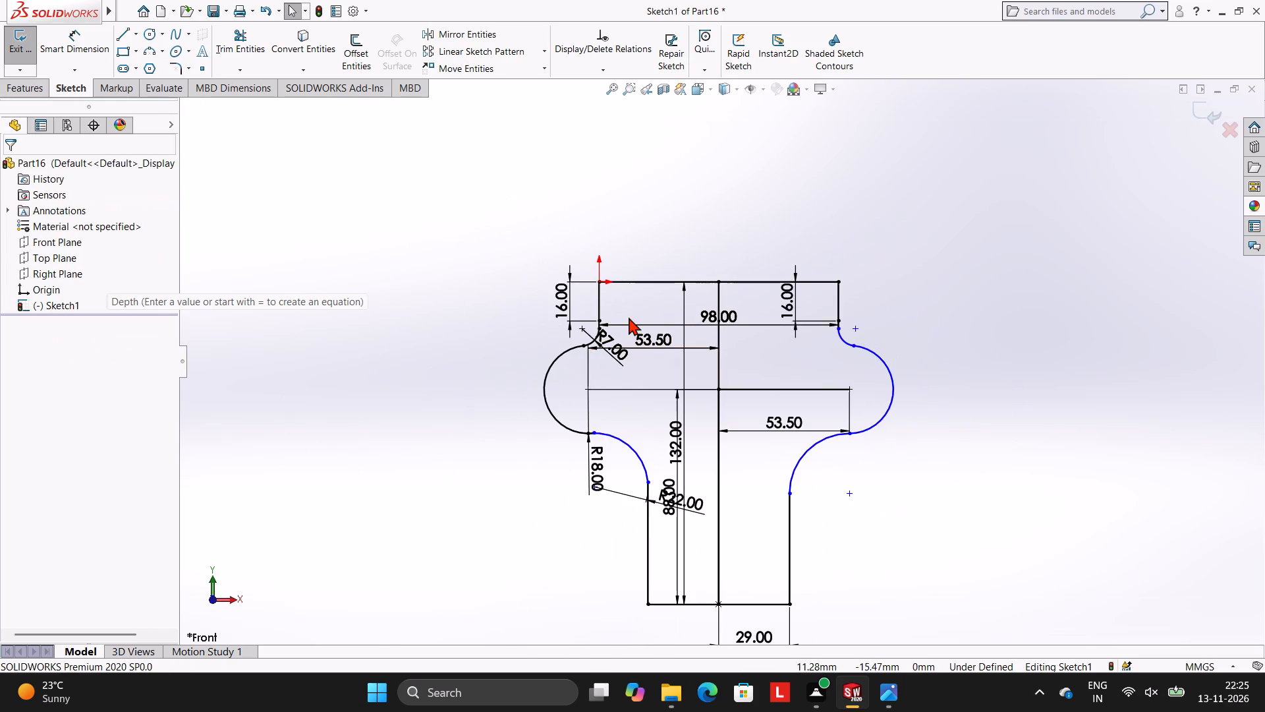
# Examine the trimmed and filleted profile from the upper bar down to the bottom edge.
pyautogui.scroll(-3, 637, 327)
pyautogui.scroll(-3, 894, 358)
pyautogui.scroll(5, 927, 370)
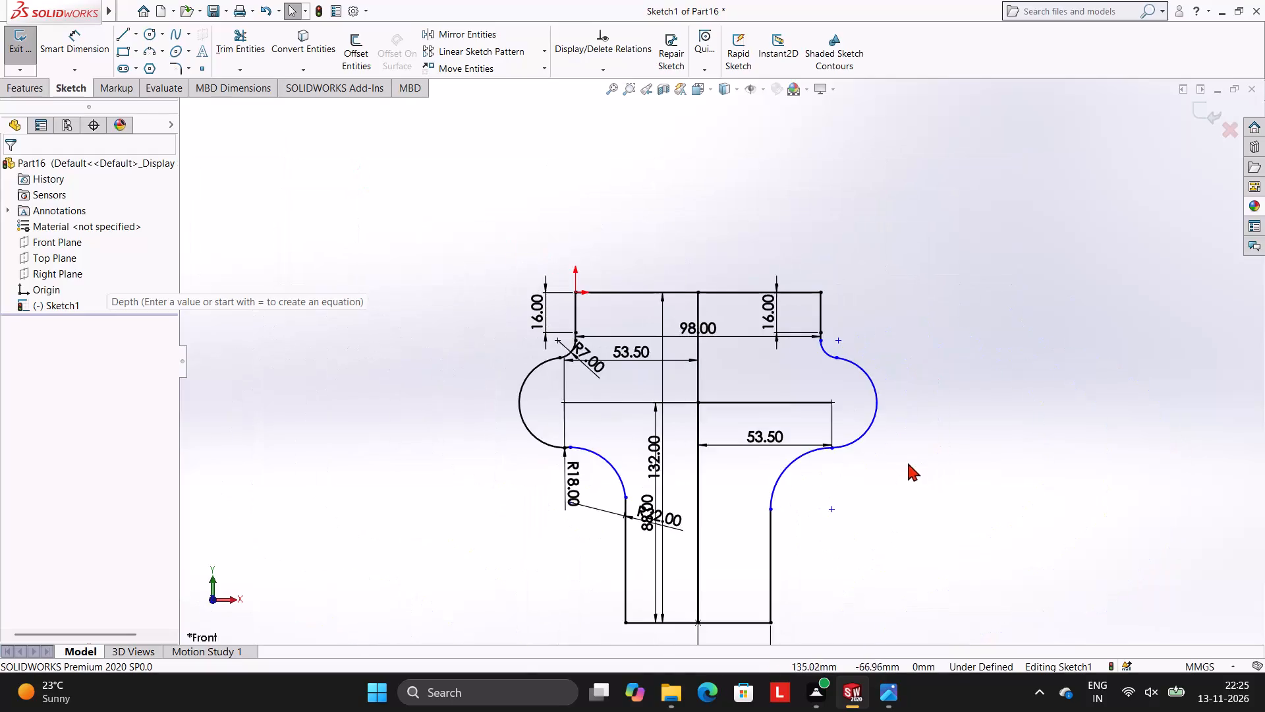
pyautogui.scroll(3, 908, 463)
pyautogui.scroll(-2, 791, 520)
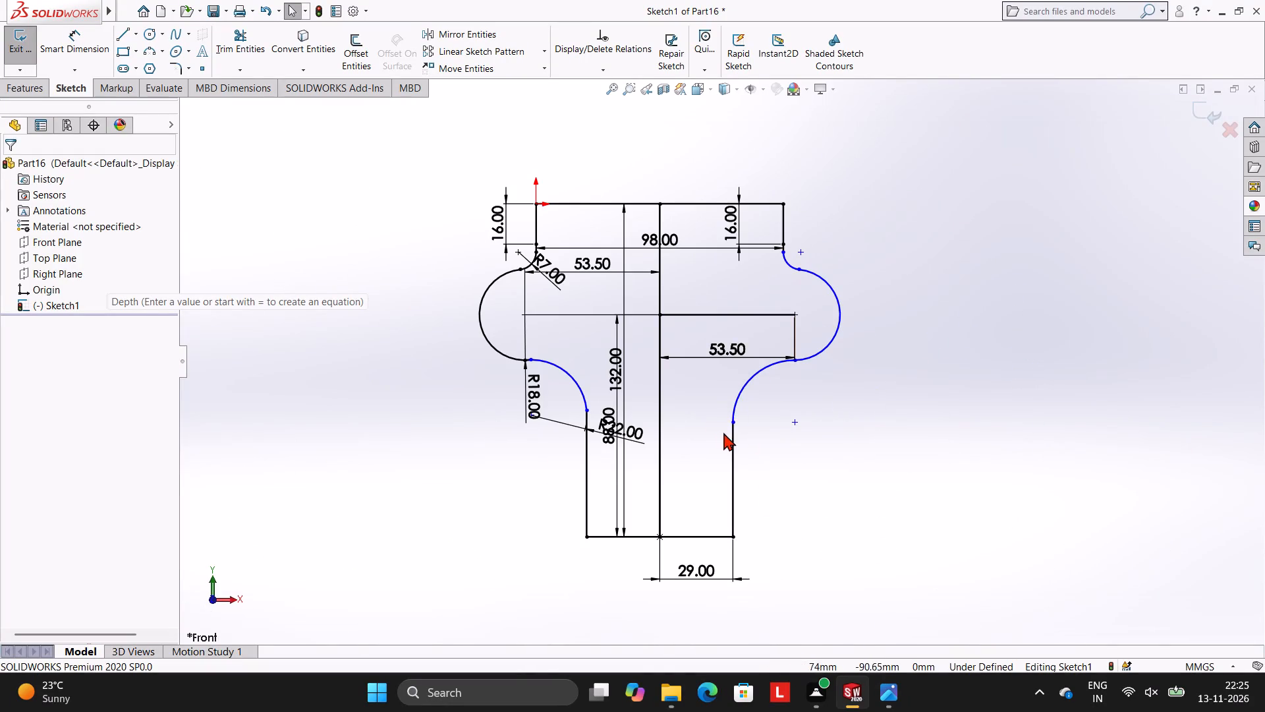
pyautogui.scroll(-1, 735, 418)
pyautogui.scroll(2, 748, 405)
pyautogui.scroll(-1, 731, 440)
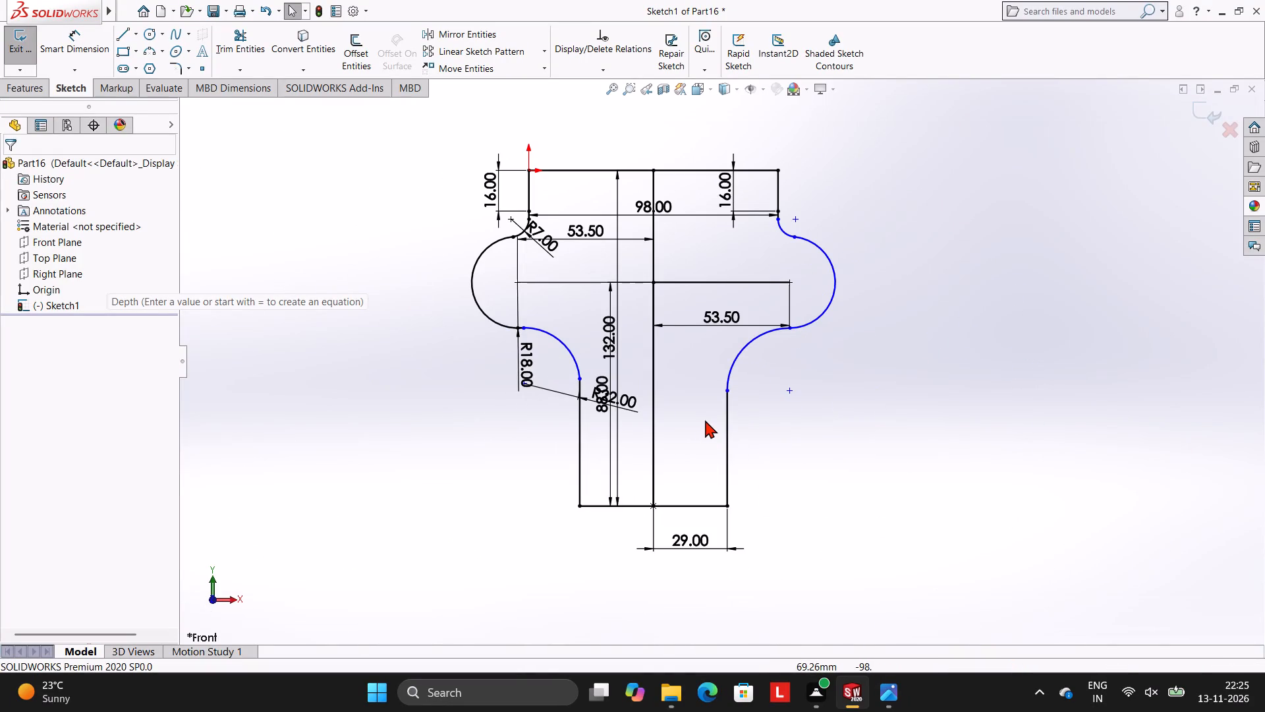
pyautogui.scroll(-1, 707, 420)
pyautogui.scroll(2, 707, 420)
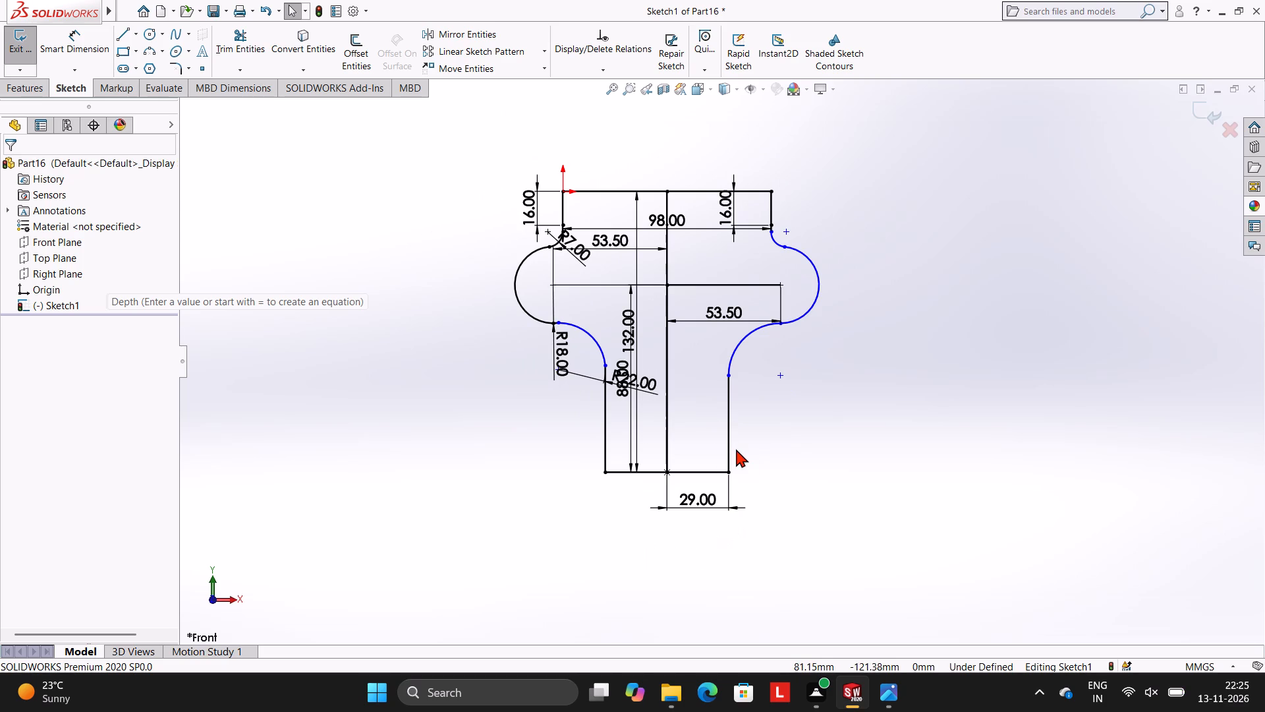
# Draw a 14 mm horizontal line from the profile's bottom-left corner along the bottom edge toward the centre line.
pyautogui.scroll(-2, 729, 465)
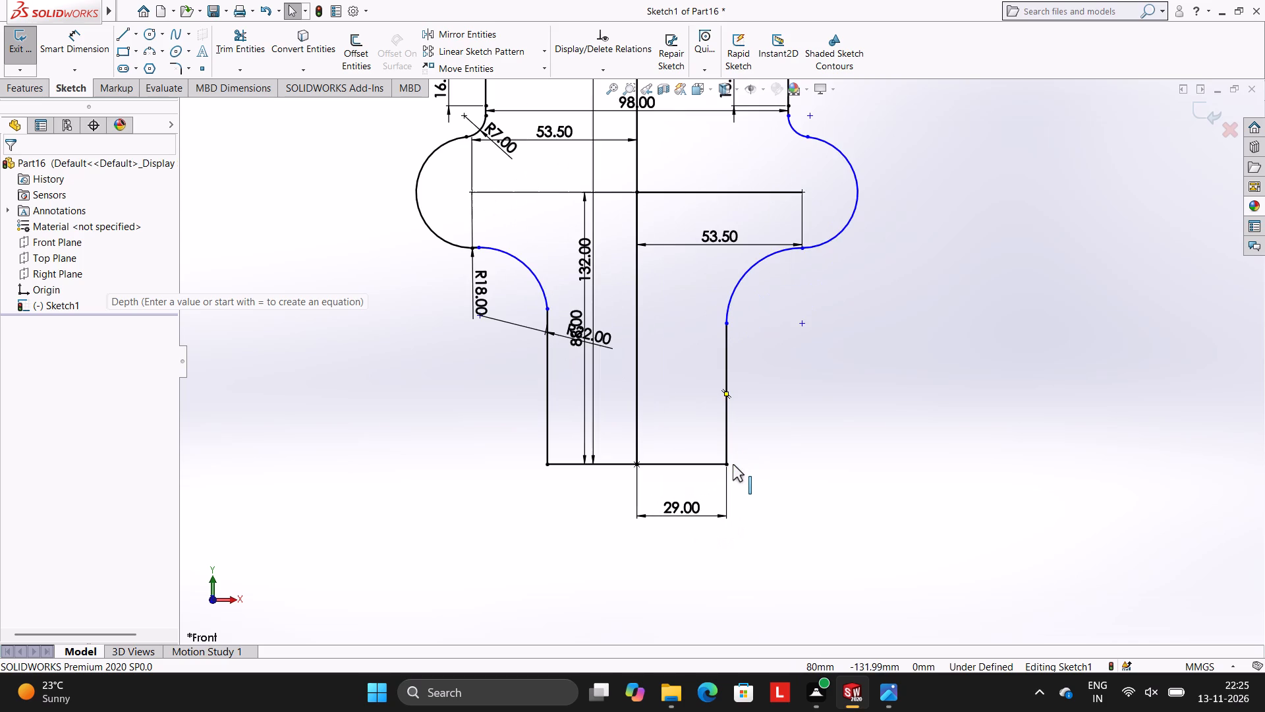
pyautogui.scroll(-1, 735, 461)
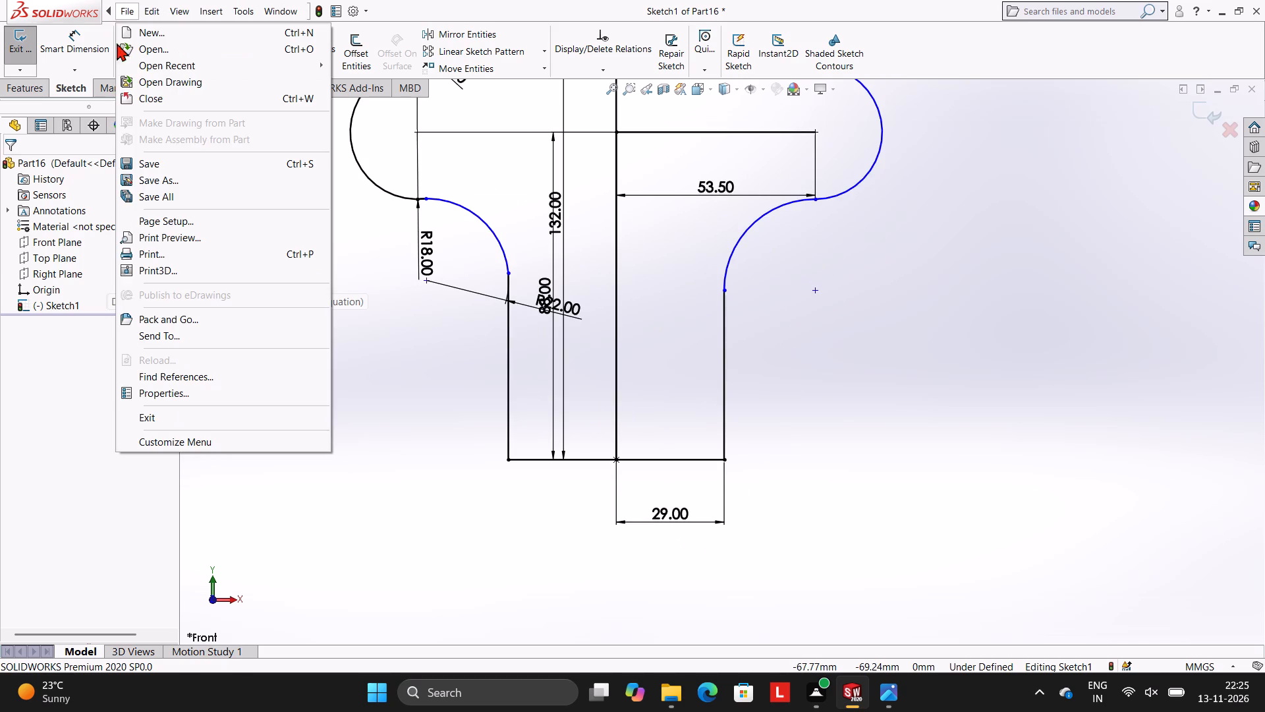
pyautogui.click(360, 229)
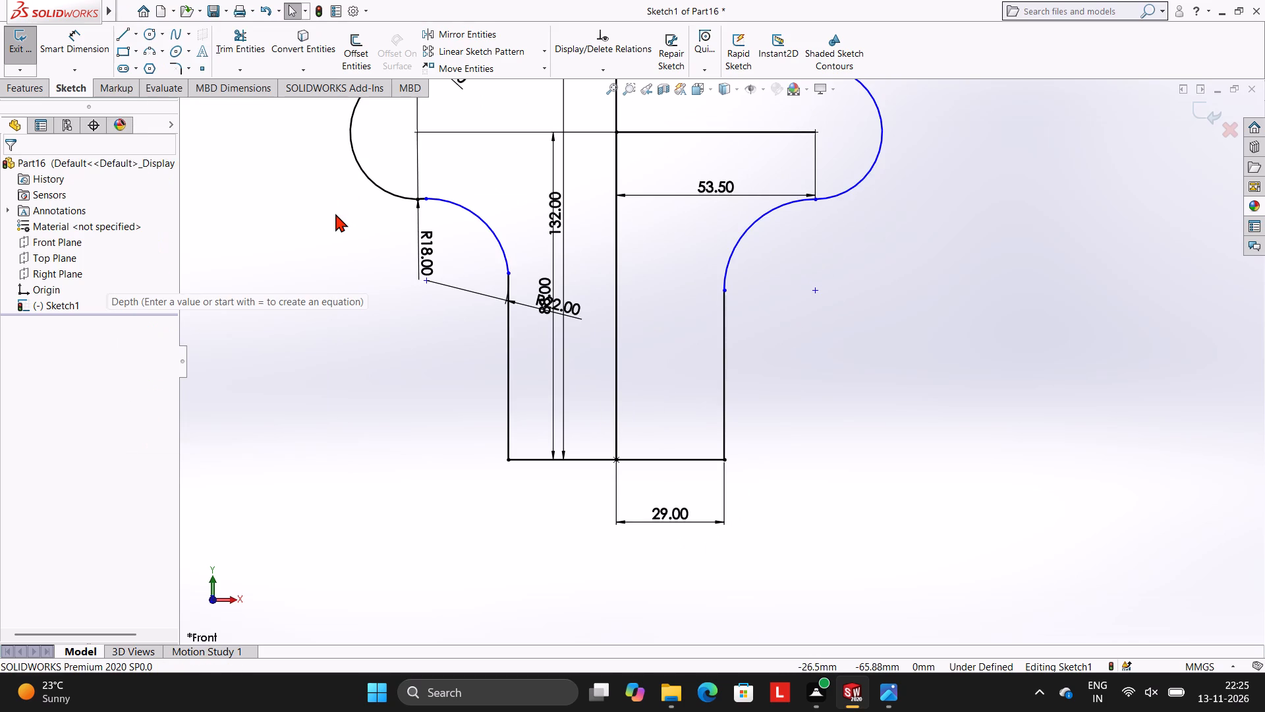
pyautogui.scroll(-2, 374, 295)
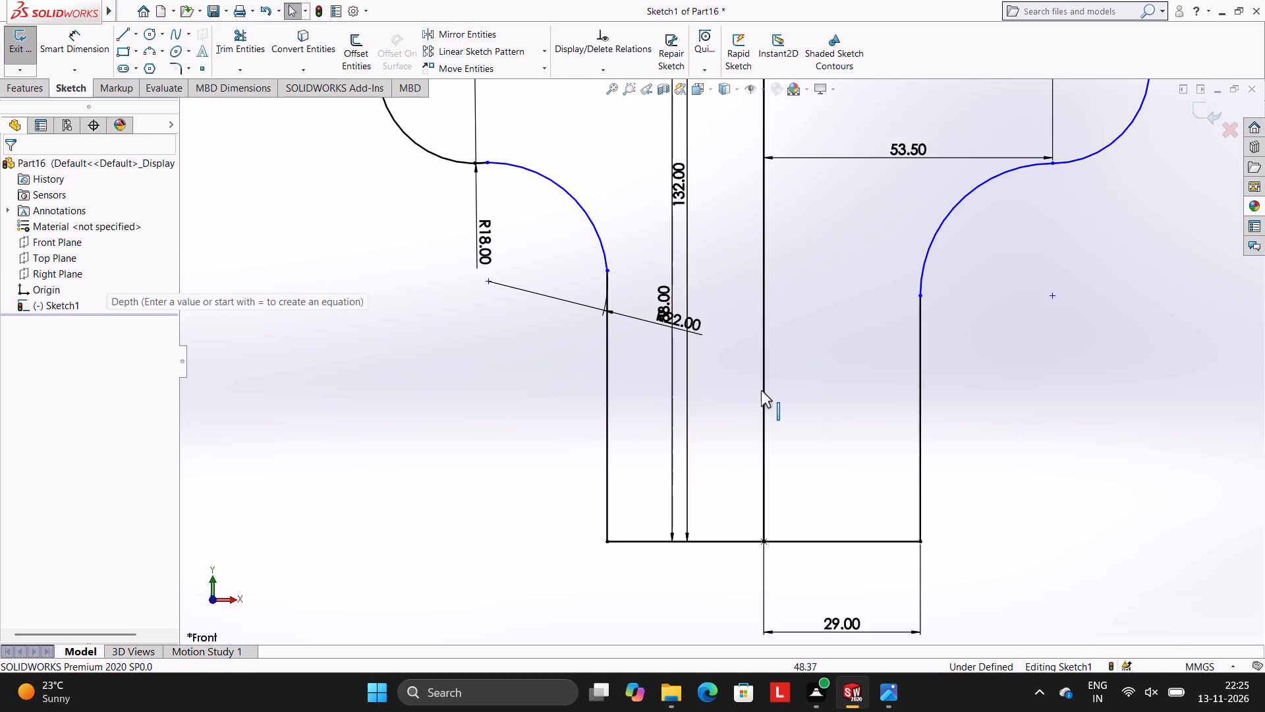
pyautogui.scroll(-1, 764, 375)
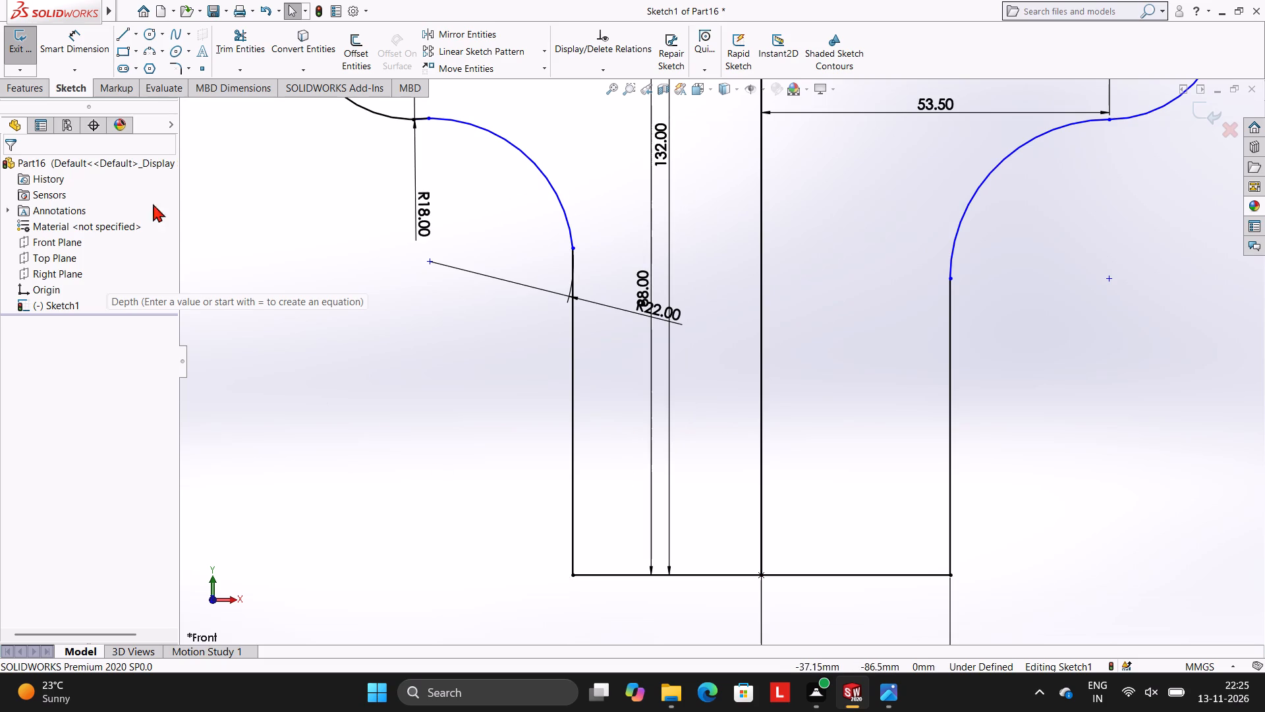
pyautogui.click(128, 35)
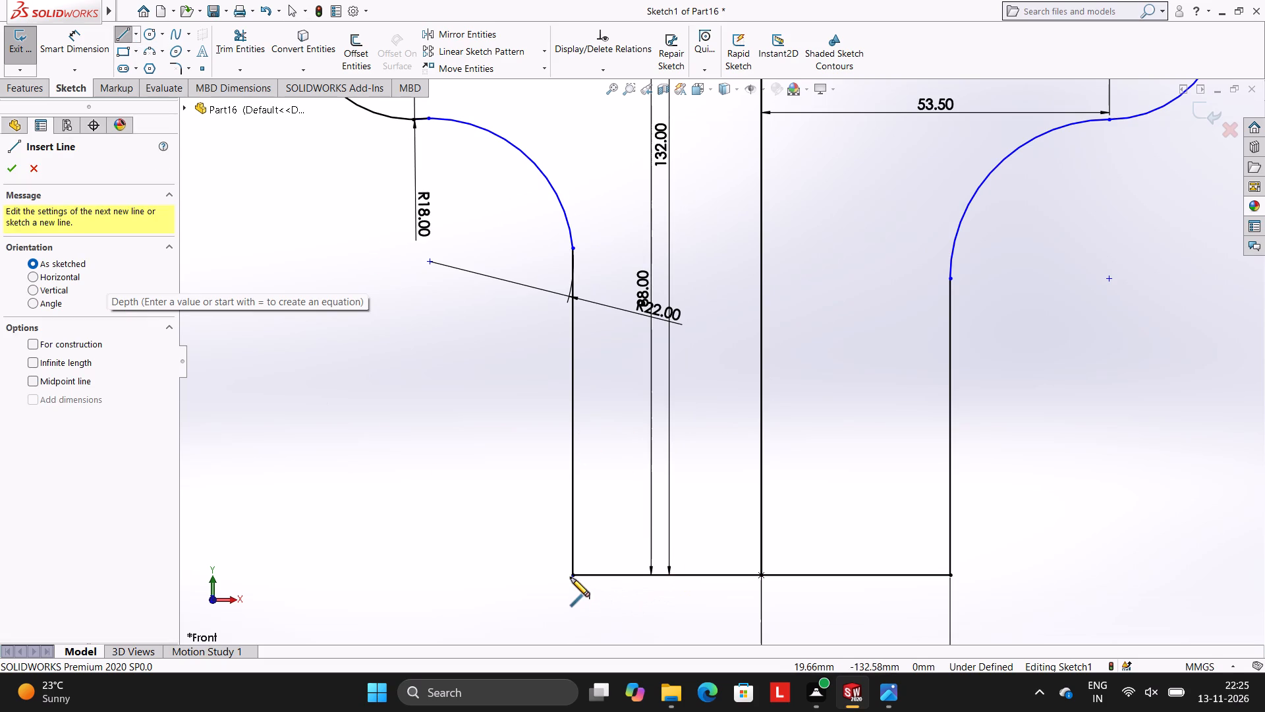
pyautogui.click(574, 578)
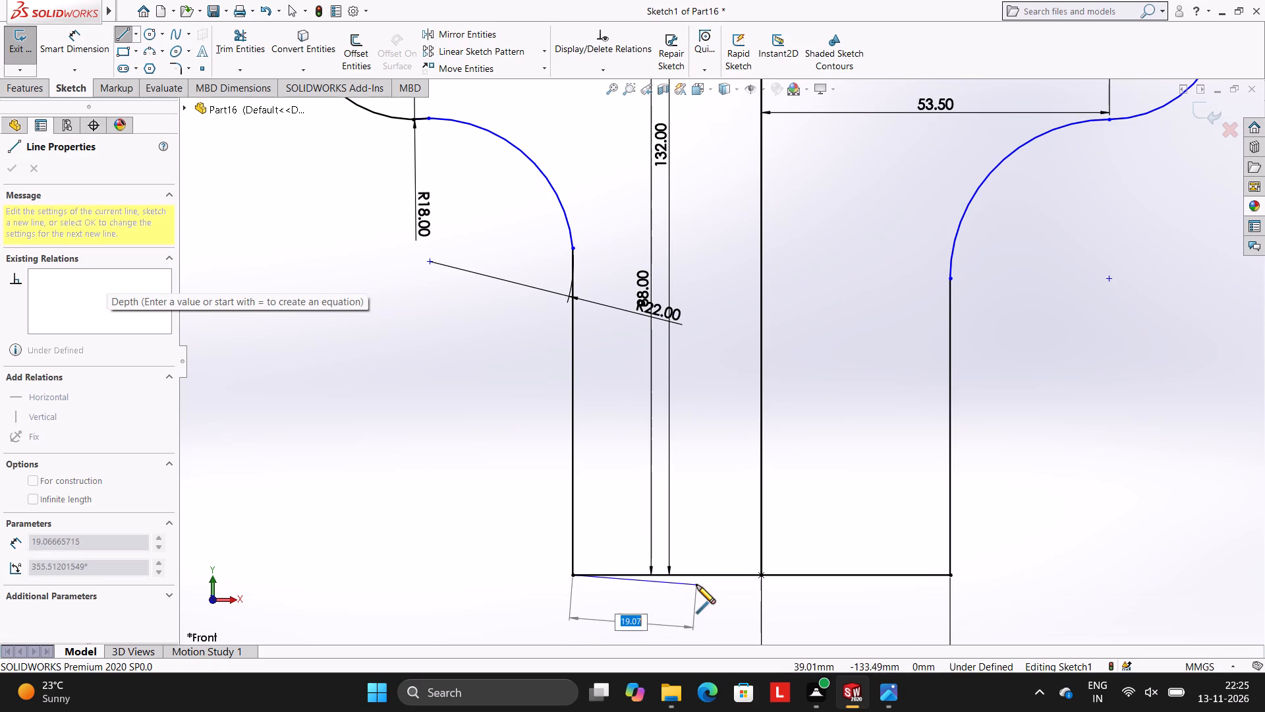
pyautogui.write('14')
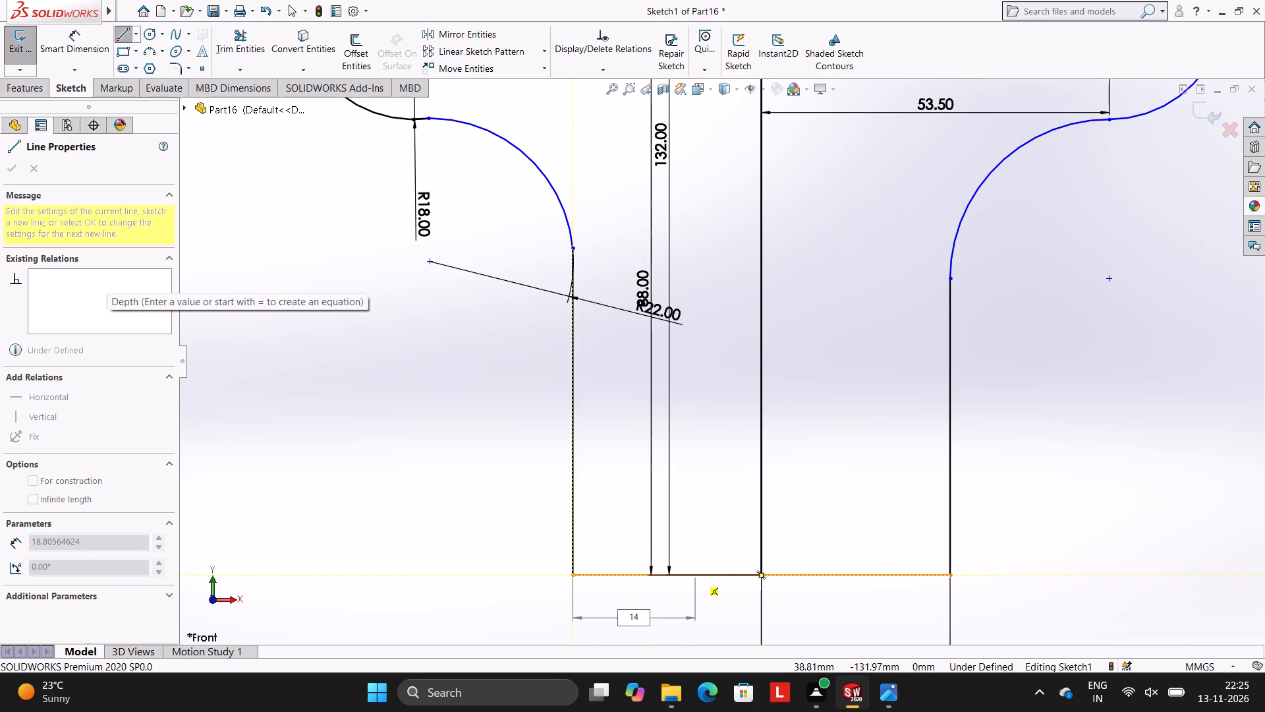
pyautogui.press('Return')
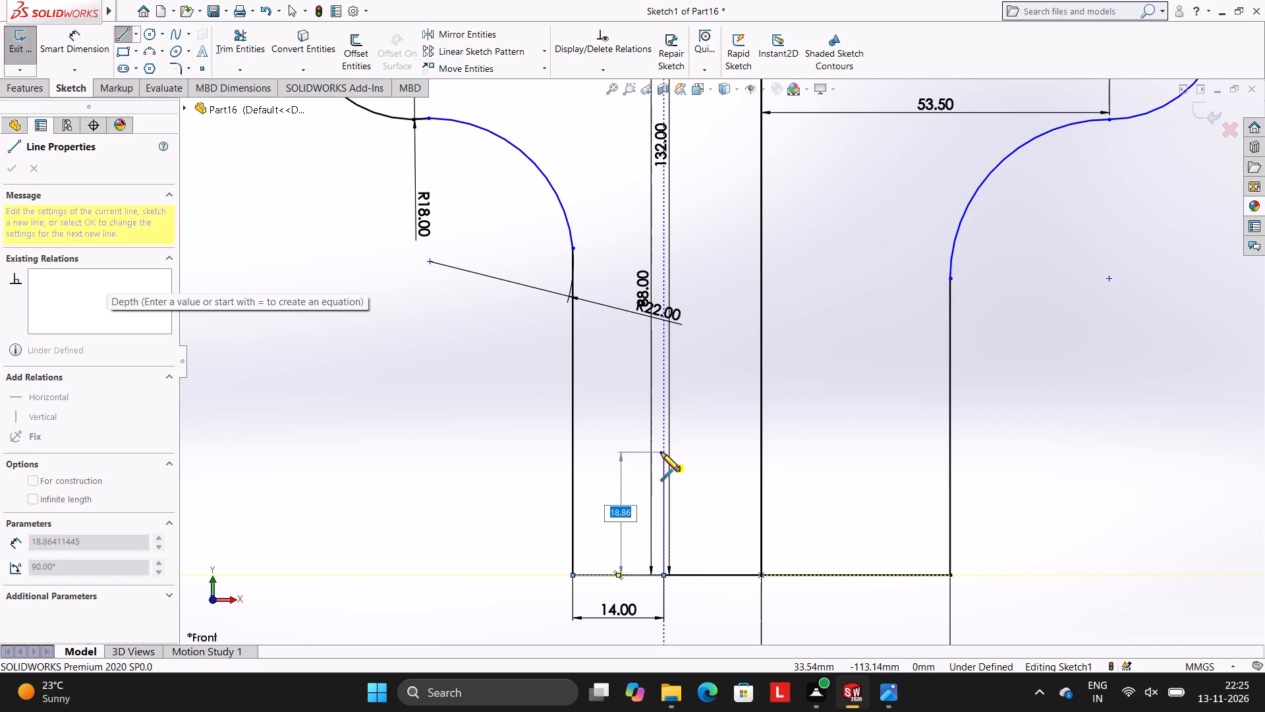
# Draw a 24 mm vertical line up from the 14 mm line's inner end, joined horizontally to the profile's left vertical edge.
pyautogui.write('24')
pyautogui.press('Return')
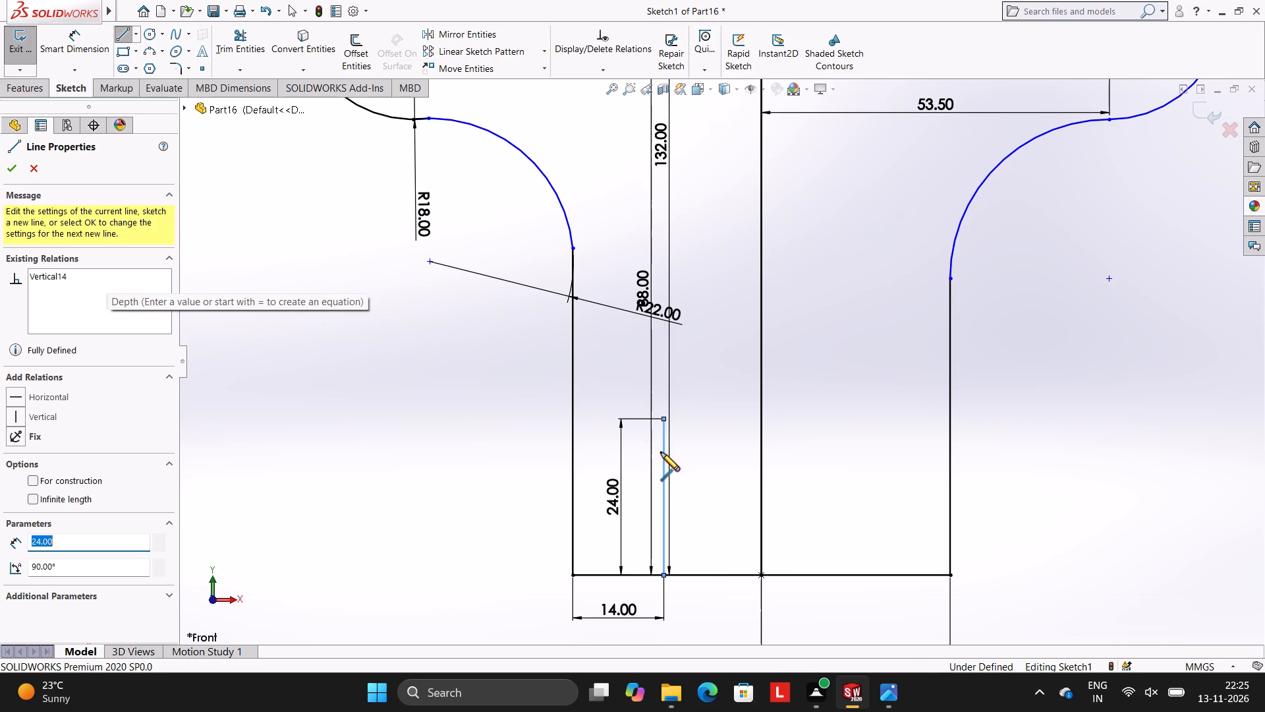
pyautogui.scroll(-4, 661, 452)
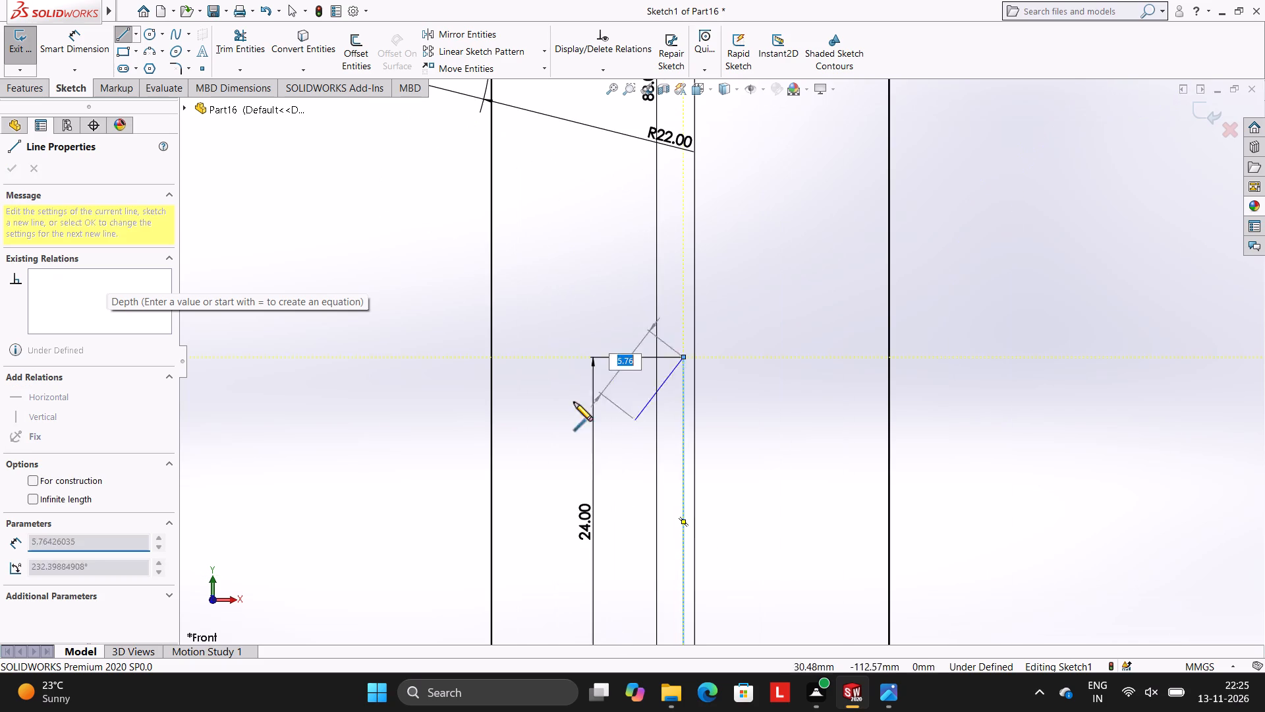
pyautogui.click(492, 358)
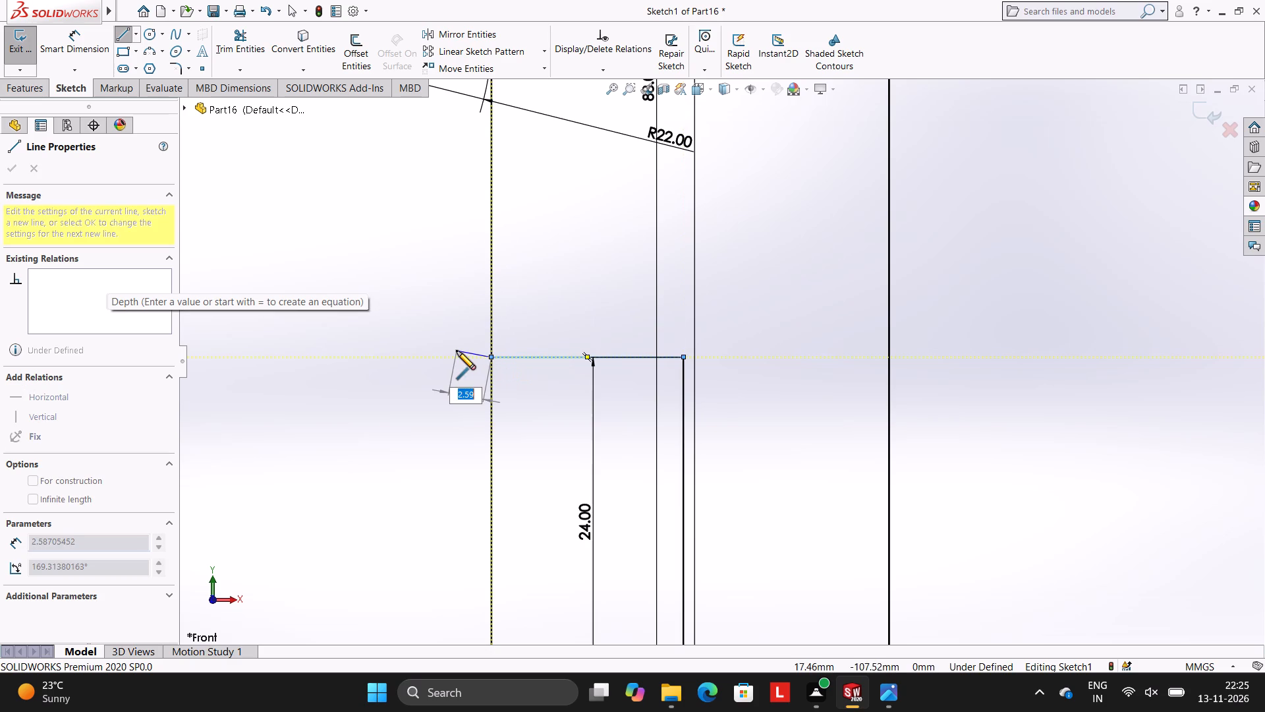
pyautogui.press('Escape')
pyautogui.press('Escape')
# Draw the matching right leg from the bottom-right corner: 24 mm up, 14 mm toward the centre, and straight down to the bottom edge.
pyautogui.scroll(4, 961, 584)
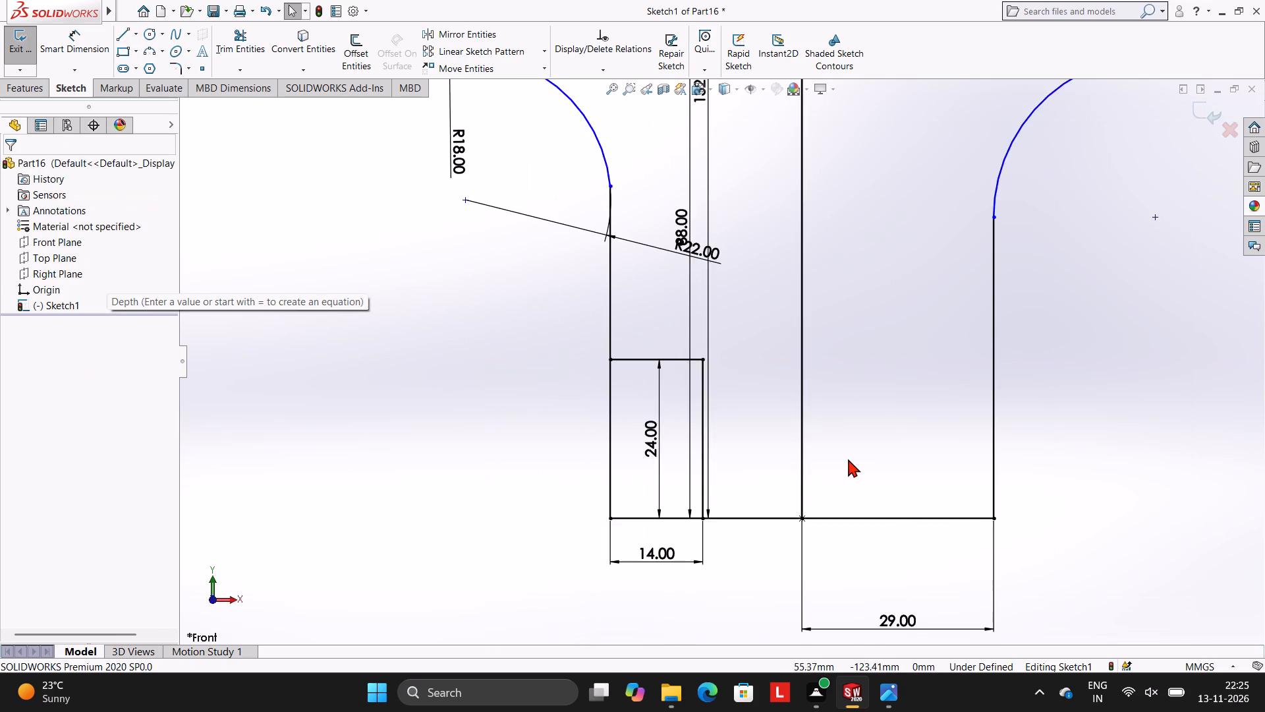
pyautogui.scroll(3, 853, 457)
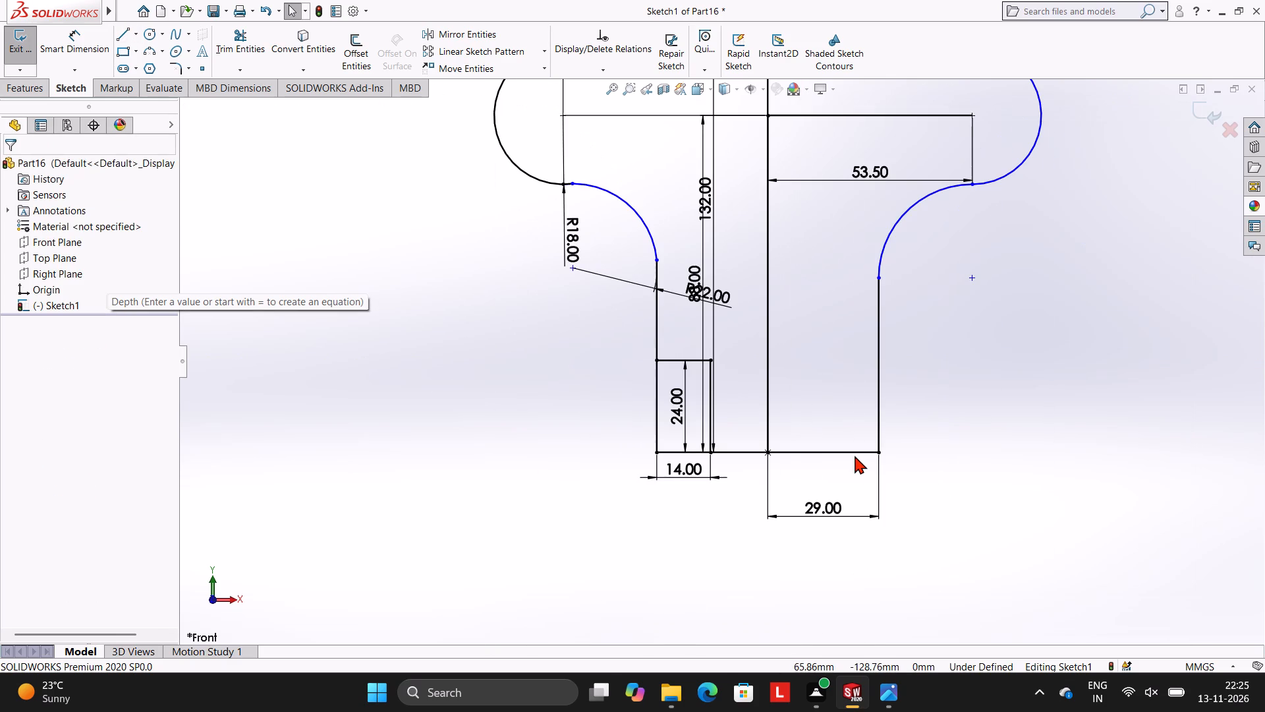
pyautogui.scroll(-2, 822, 383)
pyautogui.scroll(3, 853, 370)
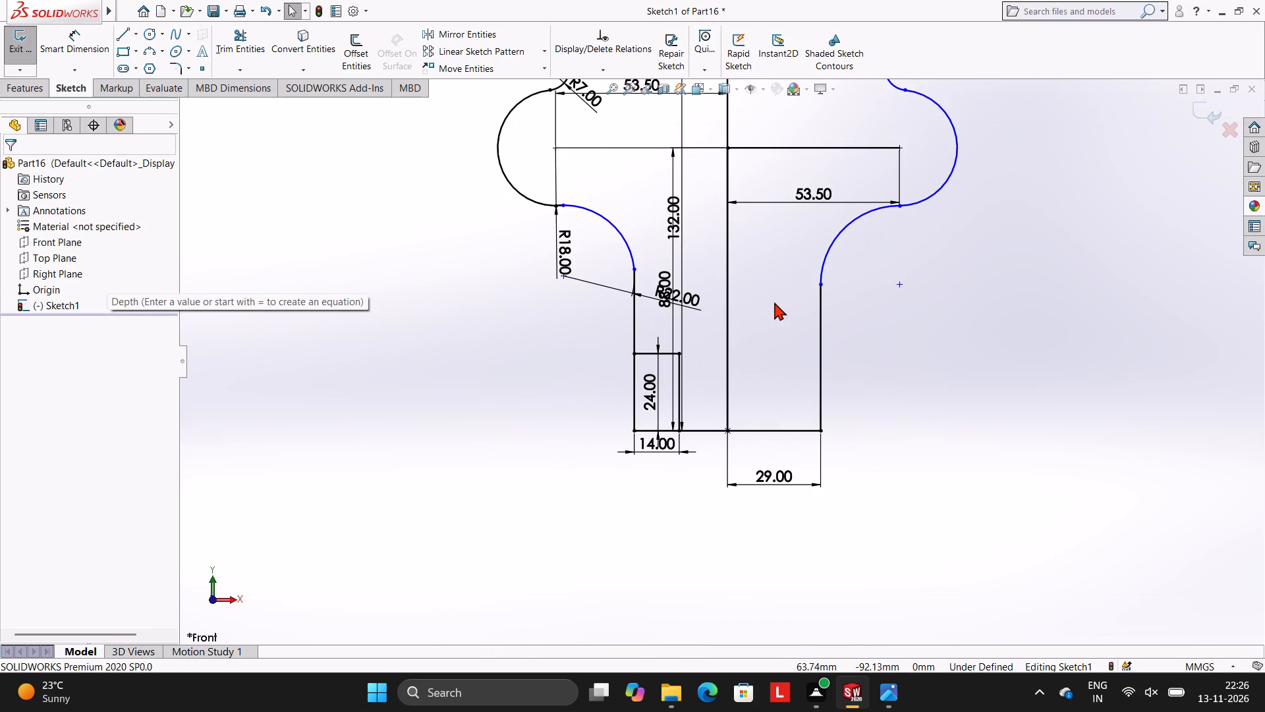
pyautogui.scroll(3, 774, 302)
pyautogui.scroll(-2, 774, 302)
pyautogui.click(120, 37)
pyautogui.scroll(-2, 669, 444)
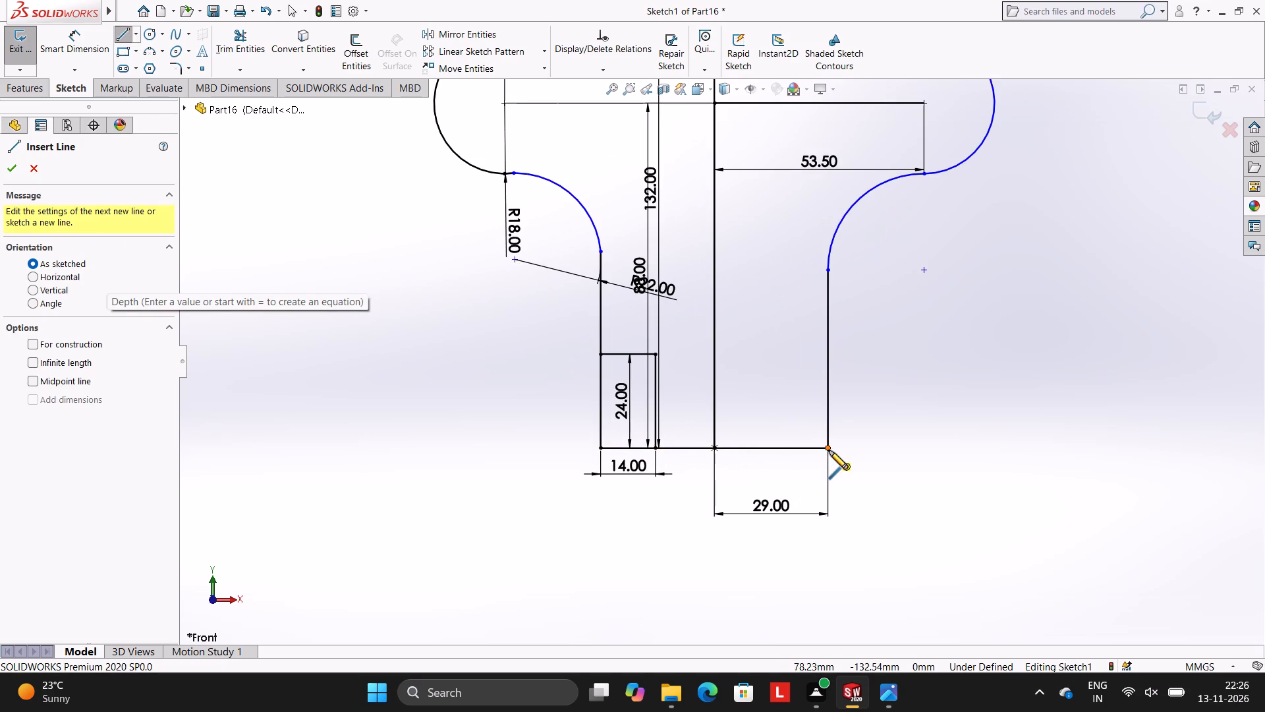
pyautogui.click(829, 450)
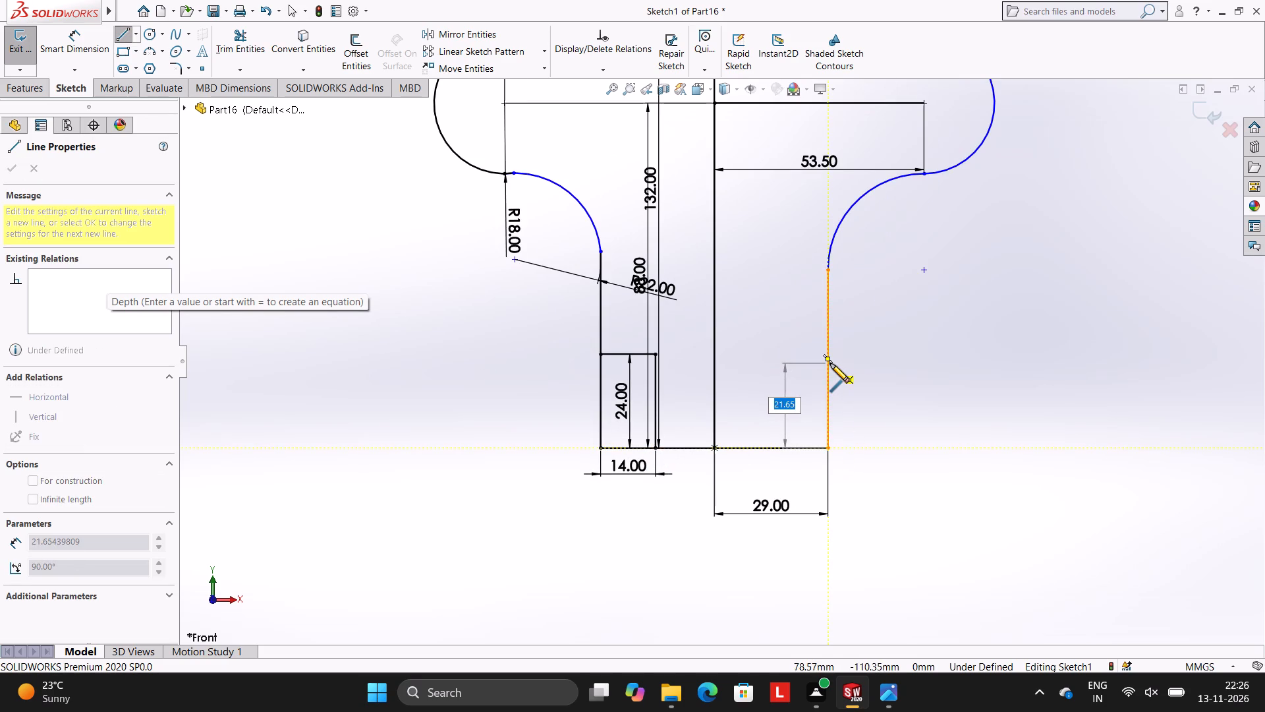
pyautogui.write('24')
pyautogui.press('Return')
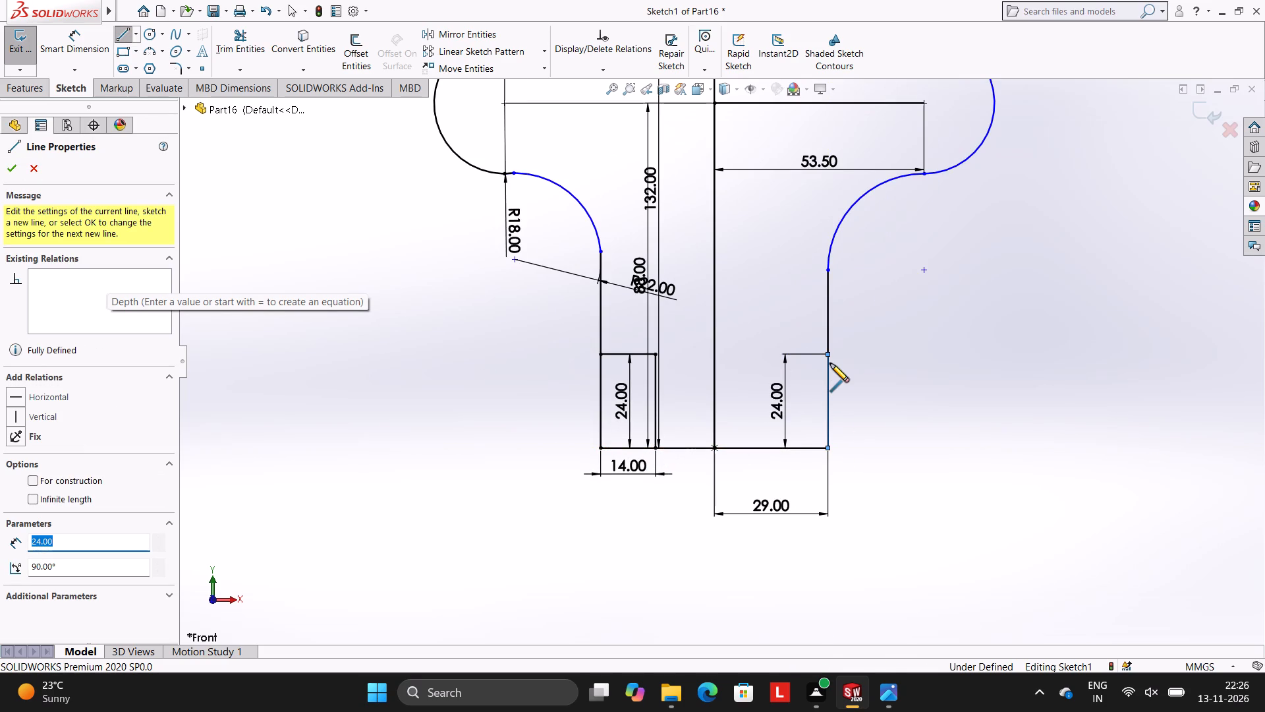
pyautogui.write('14.')
pyautogui.press('Return')
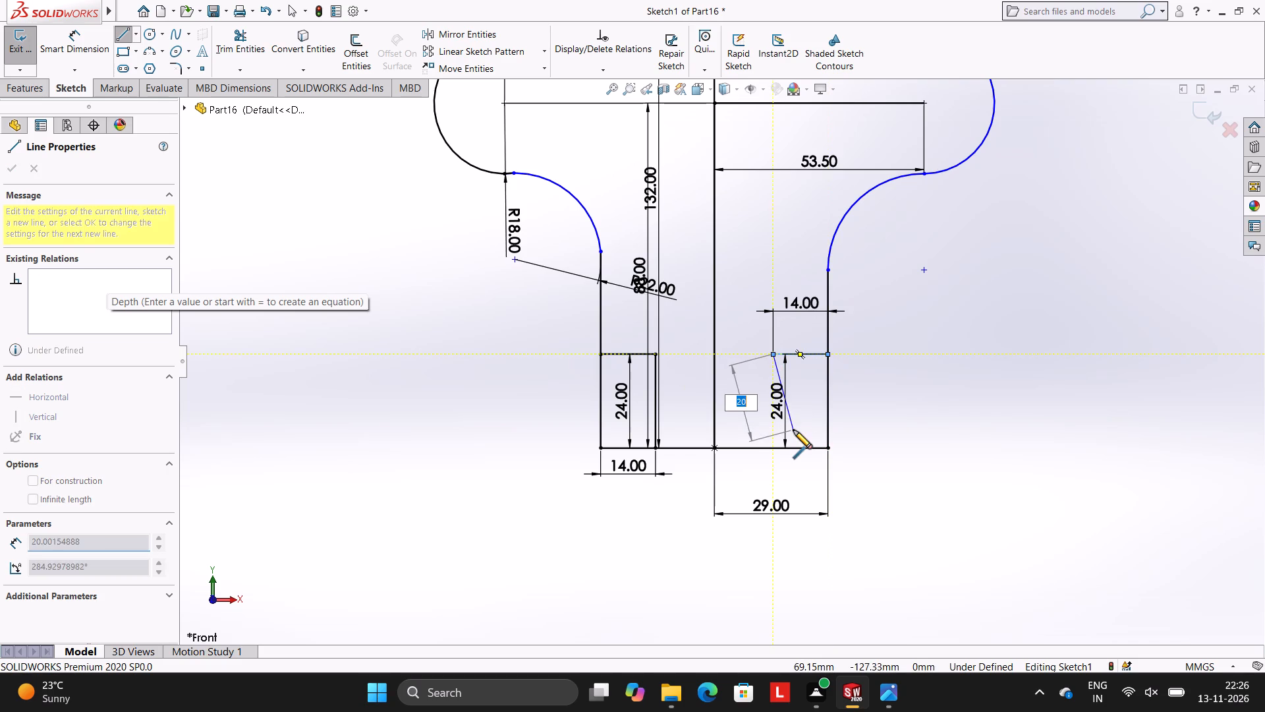
pyautogui.click(772, 450)
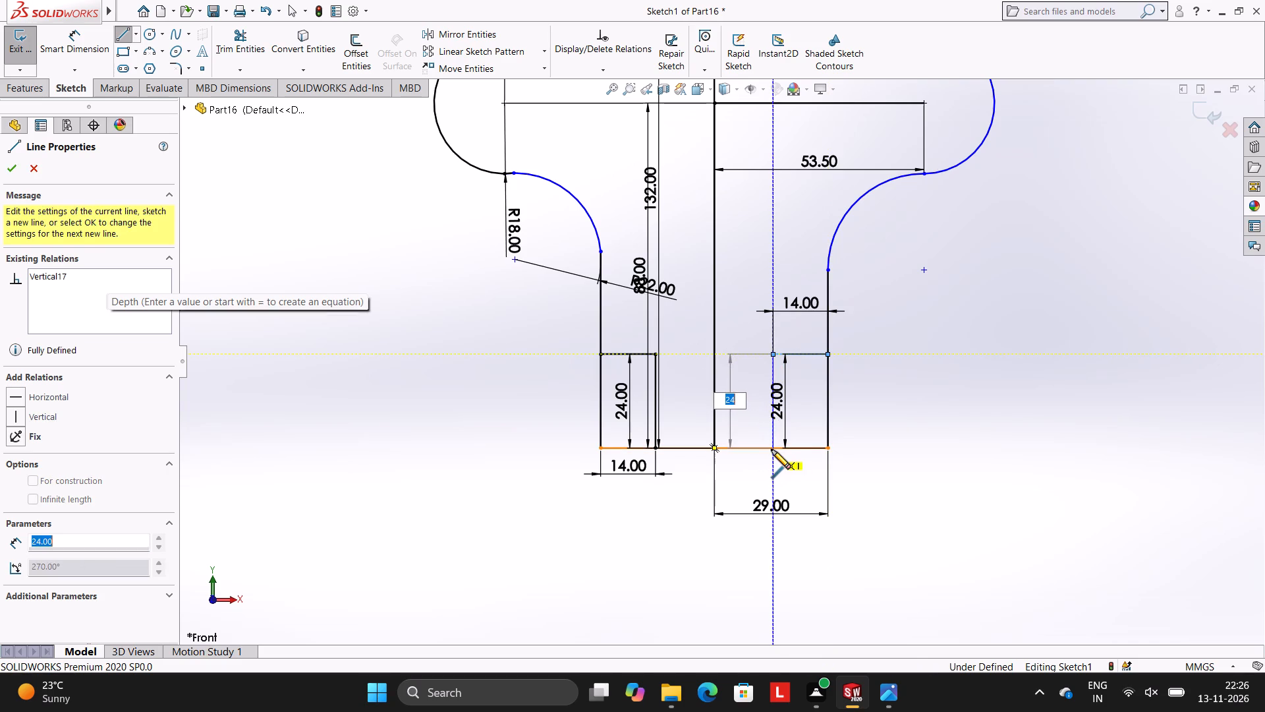
pyautogui.press('Escape')
pyautogui.press('Escape')
pyautogui.press('Escape')
# Trim the bottom edge between the left leg and centre line, plus the vertical centre line below the lobes' horizontal line.
pyautogui.scroll(2, 824, 425)
pyautogui.scroll(-3, 823, 411)
pyautogui.scroll(1, 651, 351)
pyautogui.scroll(-2, 651, 350)
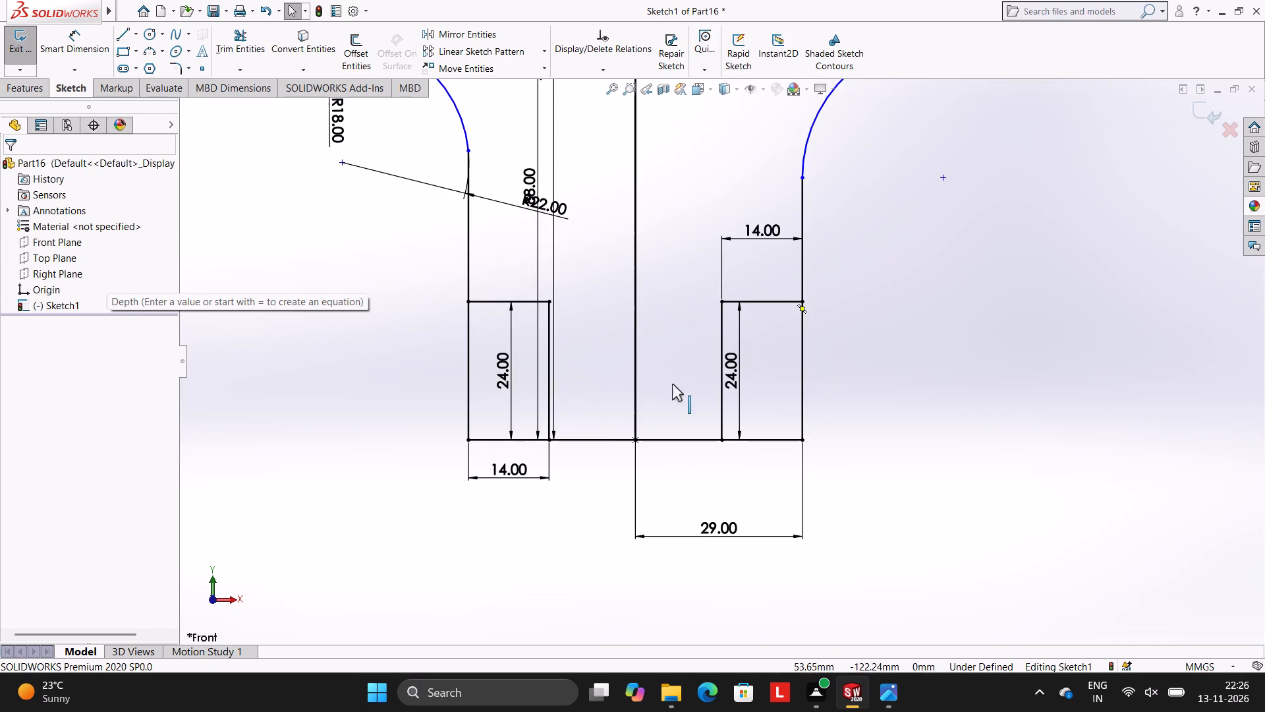
pyautogui.click(243, 55)
pyautogui.click(578, 441)
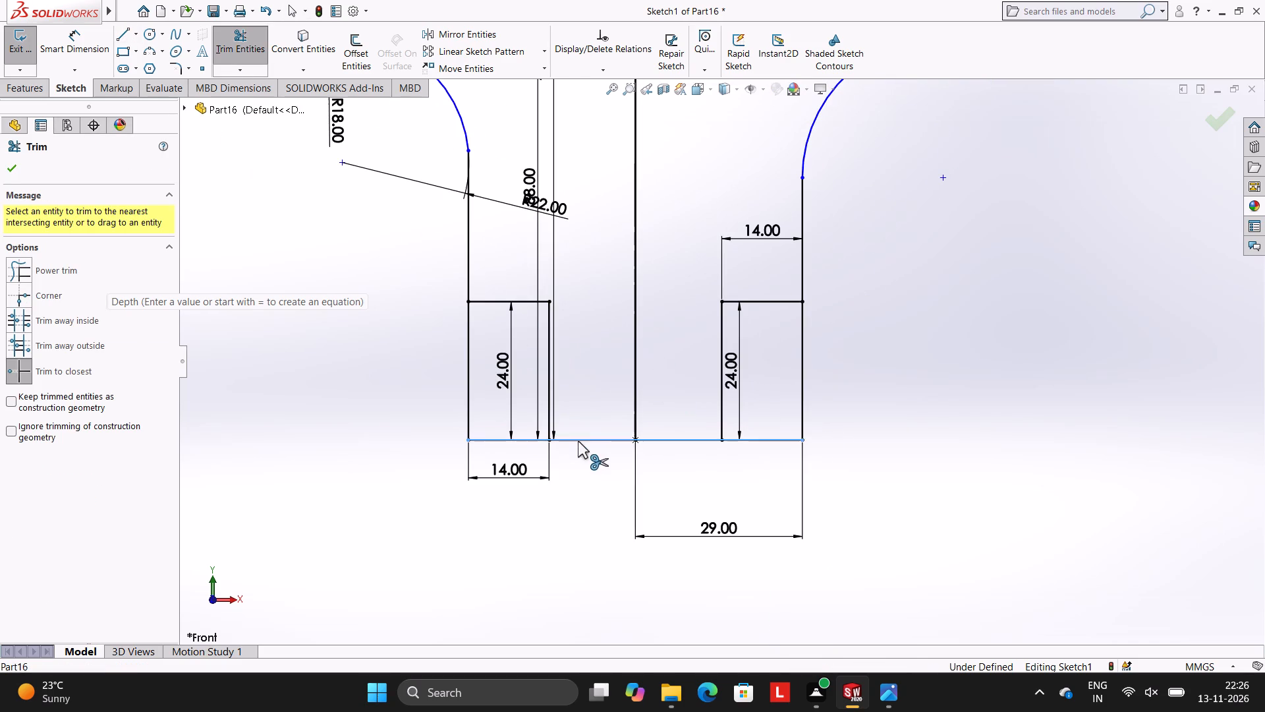
pyautogui.click(662, 365)
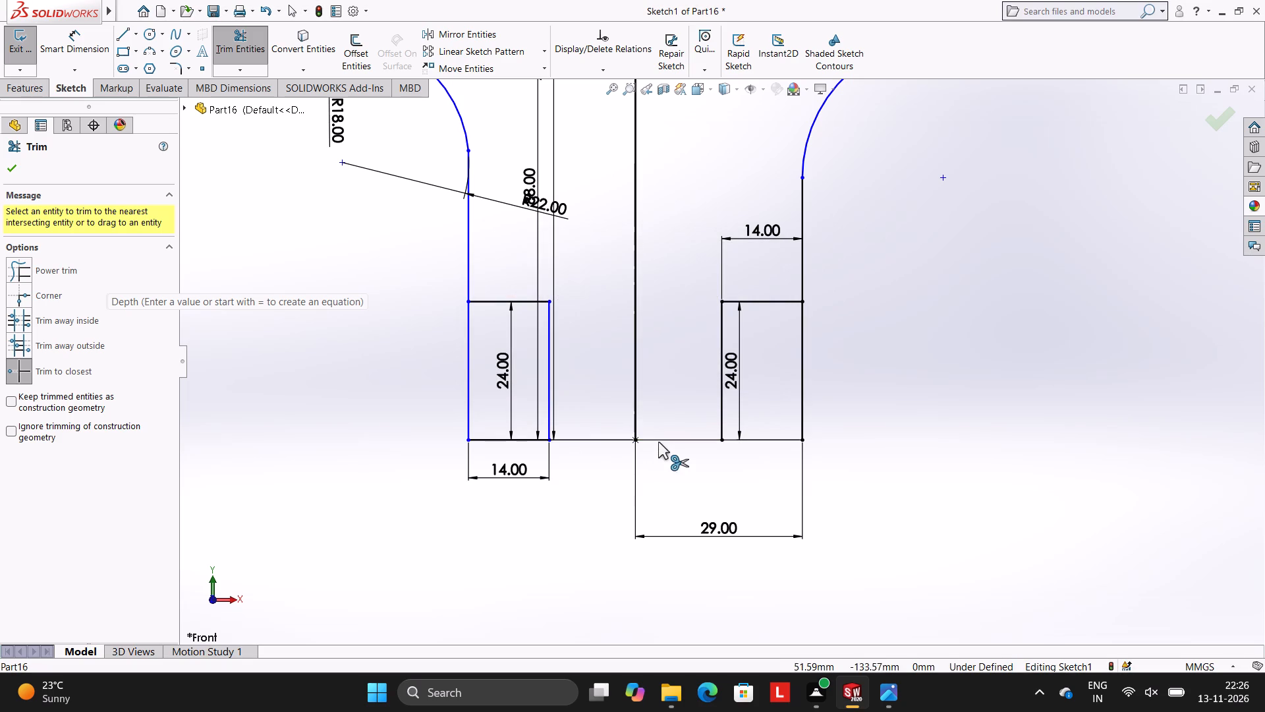
pyautogui.click(633, 413)
pyautogui.scroll(6, 651, 364)
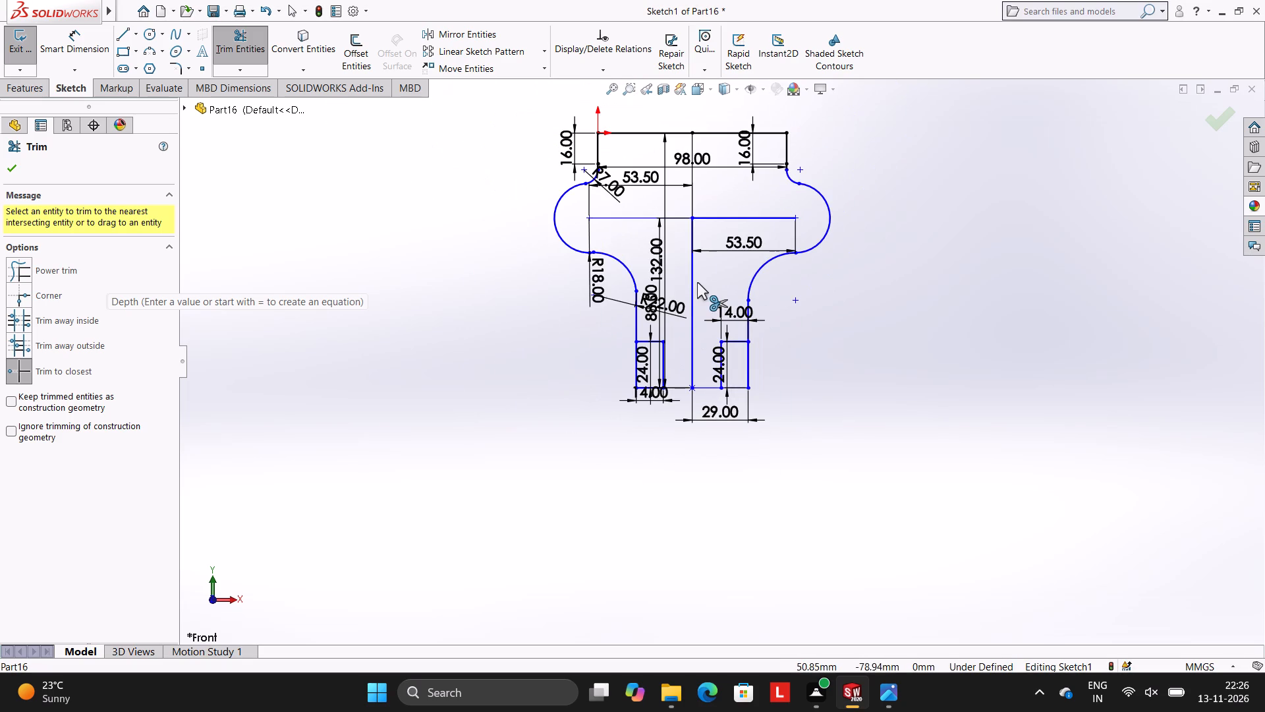
pyautogui.click(692, 282)
# Draw a horizontal line about 30 mm long joining the upper inner corners of the two legs.
pyautogui.scroll(-3, 733, 410)
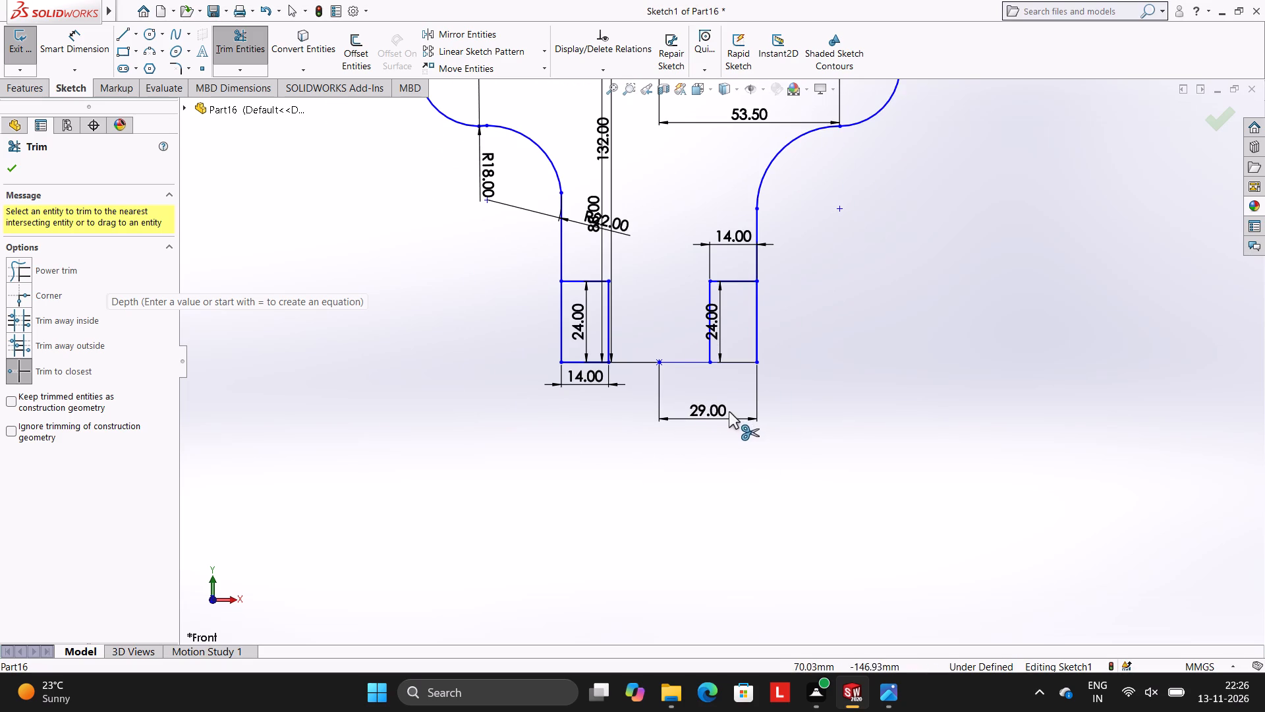
pyautogui.scroll(-2, 607, 284)
pyautogui.click(125, 32)
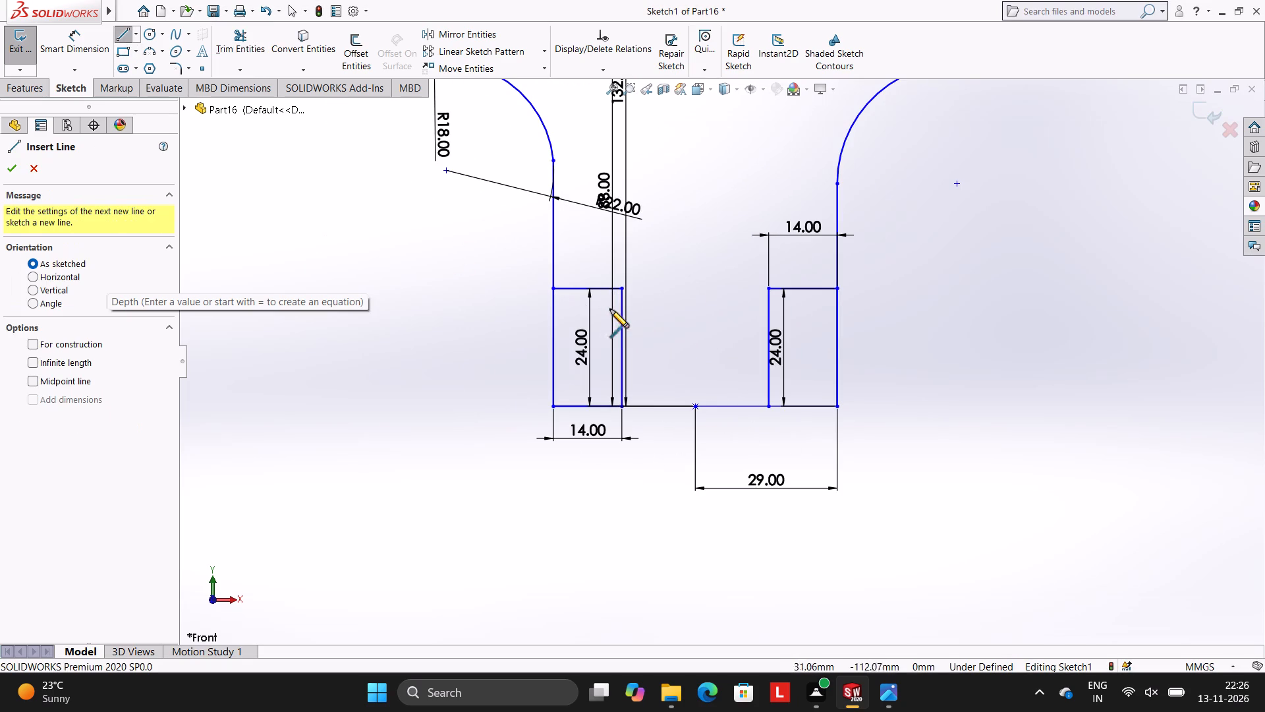
pyautogui.click(621, 289)
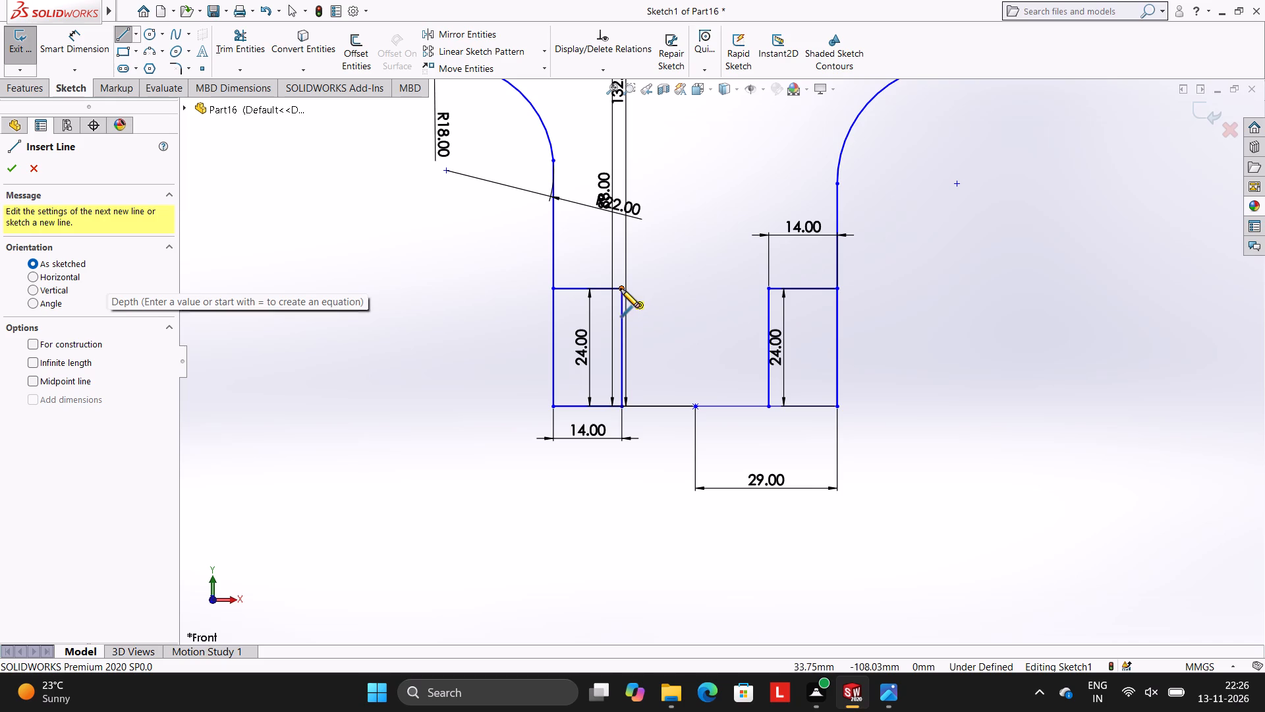
pyautogui.click(767, 289)
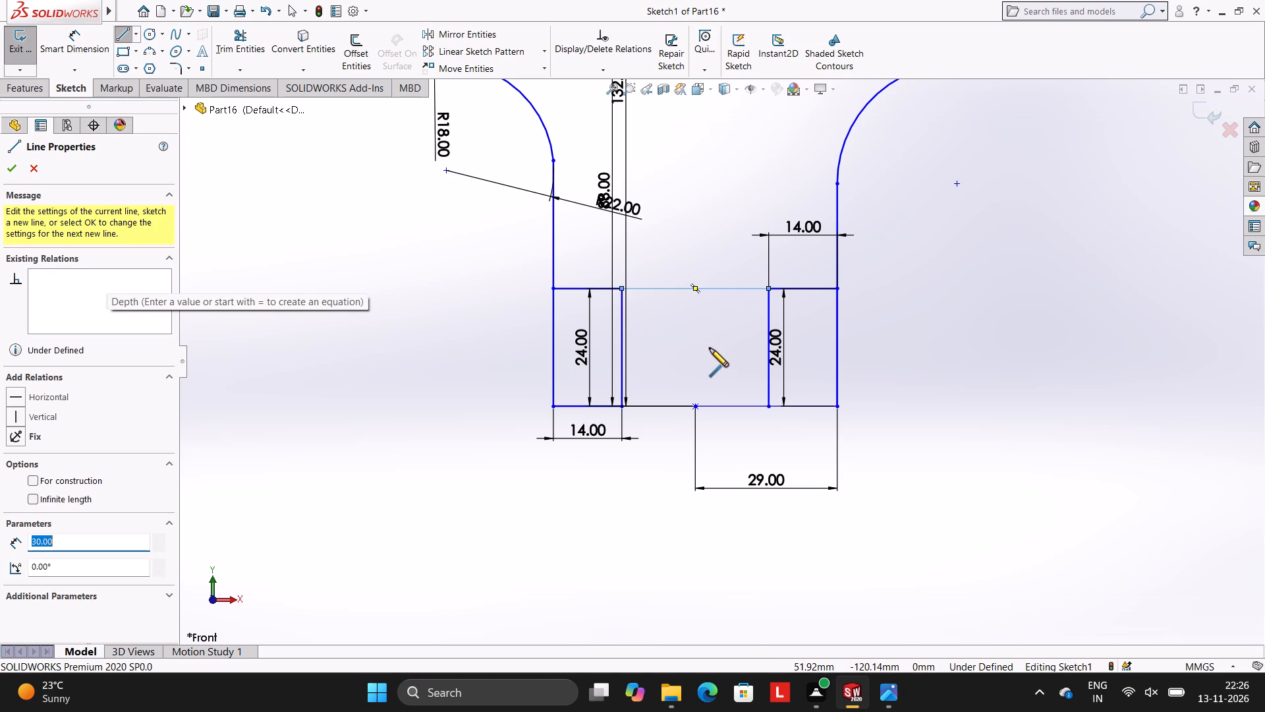
pyautogui.press('Escape')
pyautogui.press('Escape')
pyautogui.press('Escape')
# Trim the remaining bottom edge segment between the legs and delete the leftover point at its centre.
pyautogui.click(245, 46)
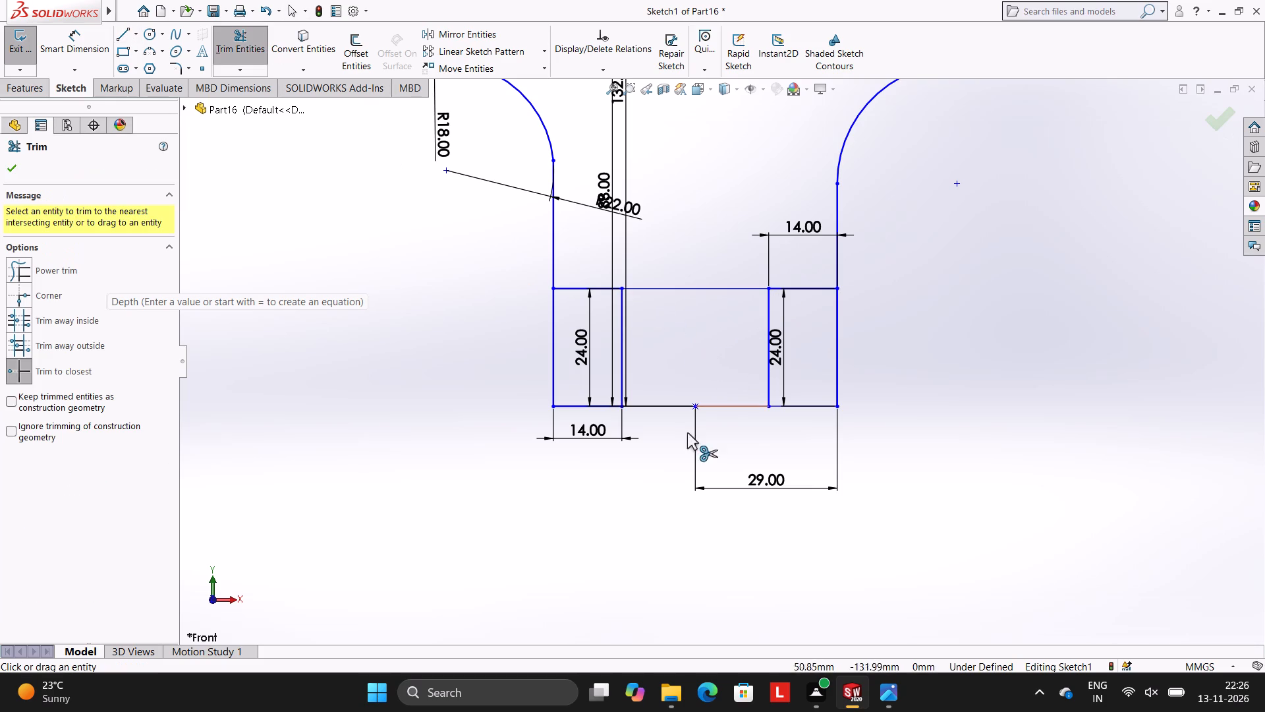
pyautogui.click(697, 404)
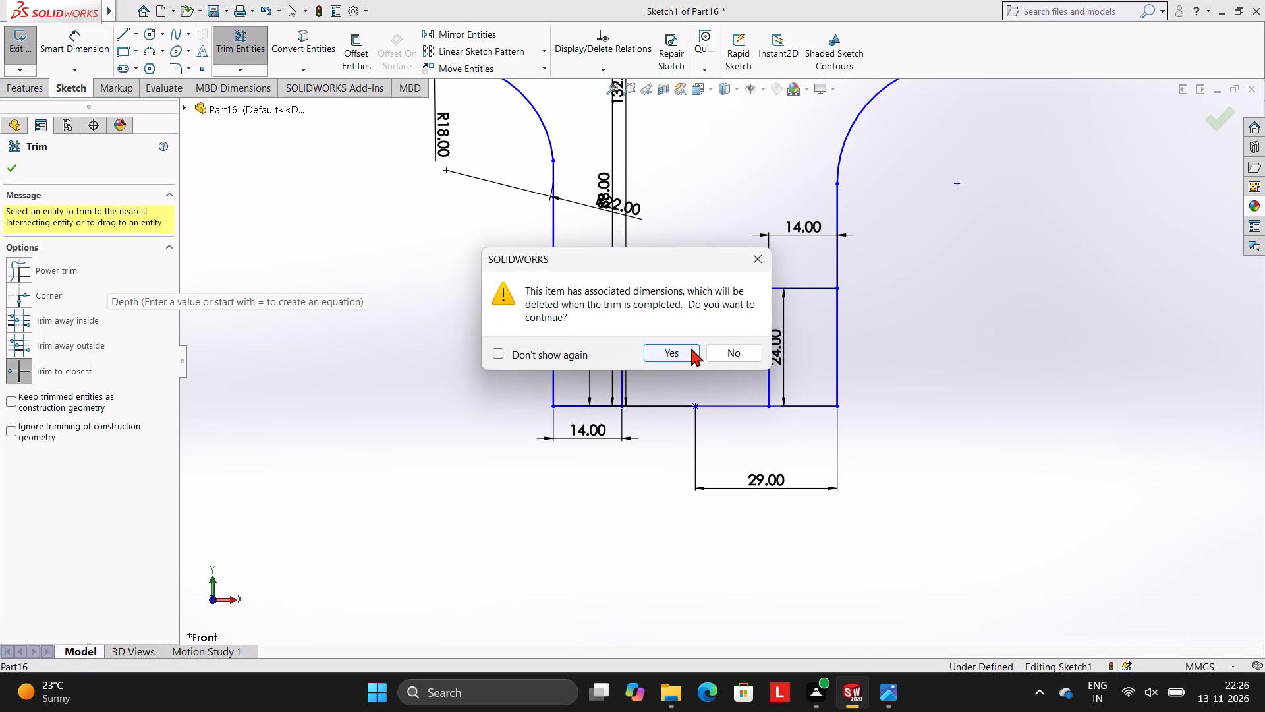
pyautogui.click(691, 348)
pyautogui.click(695, 409)
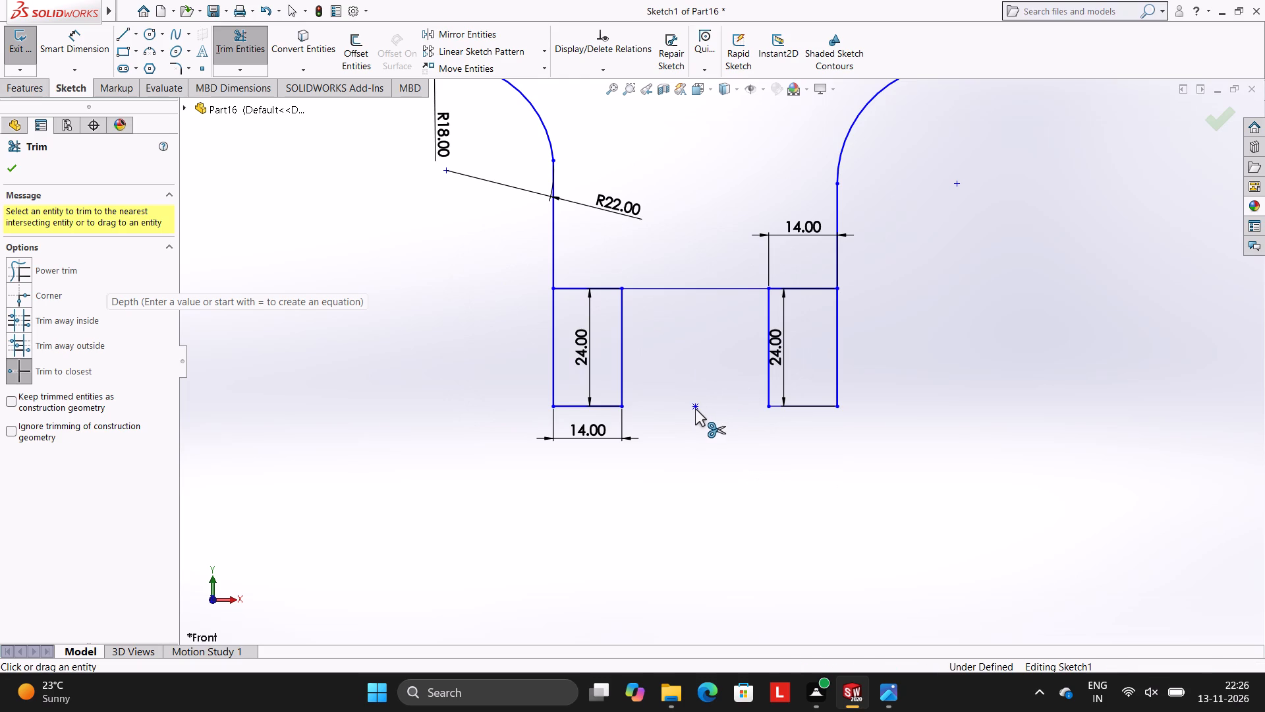
pyautogui.press('Escape')
pyautogui.press('Escape')
pyautogui.click(696, 407)
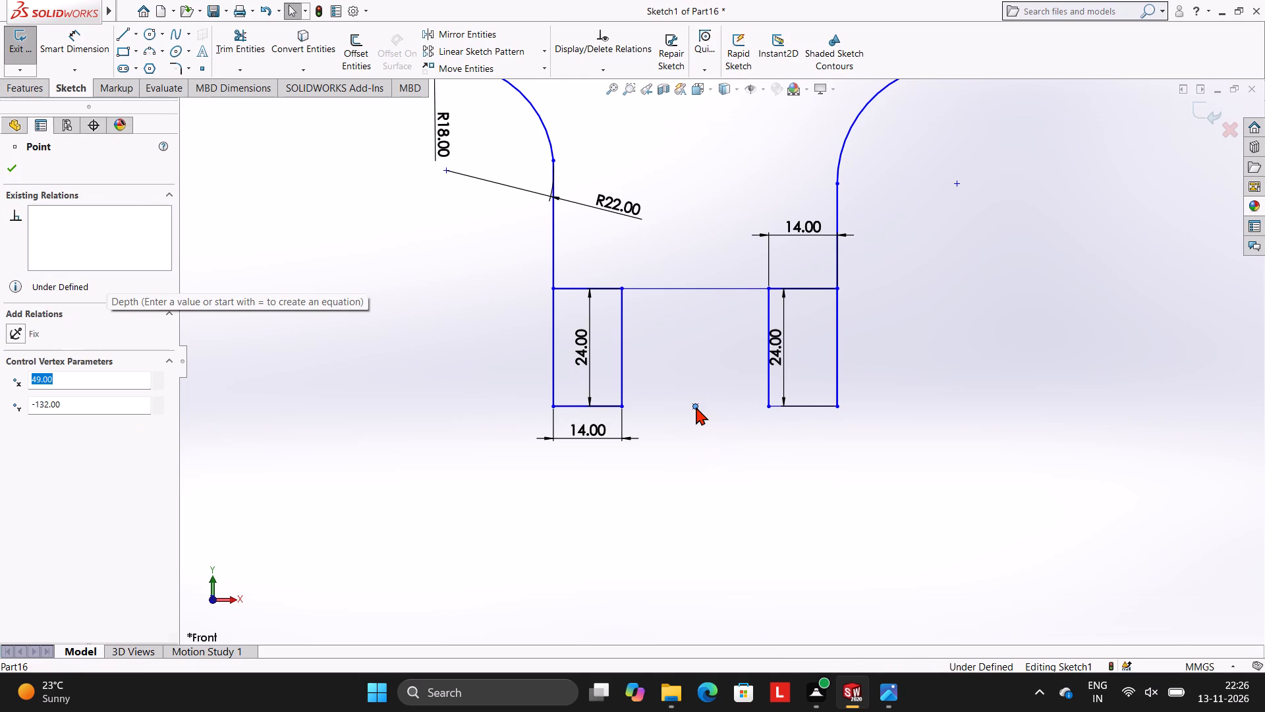
pyautogui.press('Delete')
# Trim the 14 mm horizontal lines across the tops of the left and right legs.
pyautogui.scroll(3, 799, 345)
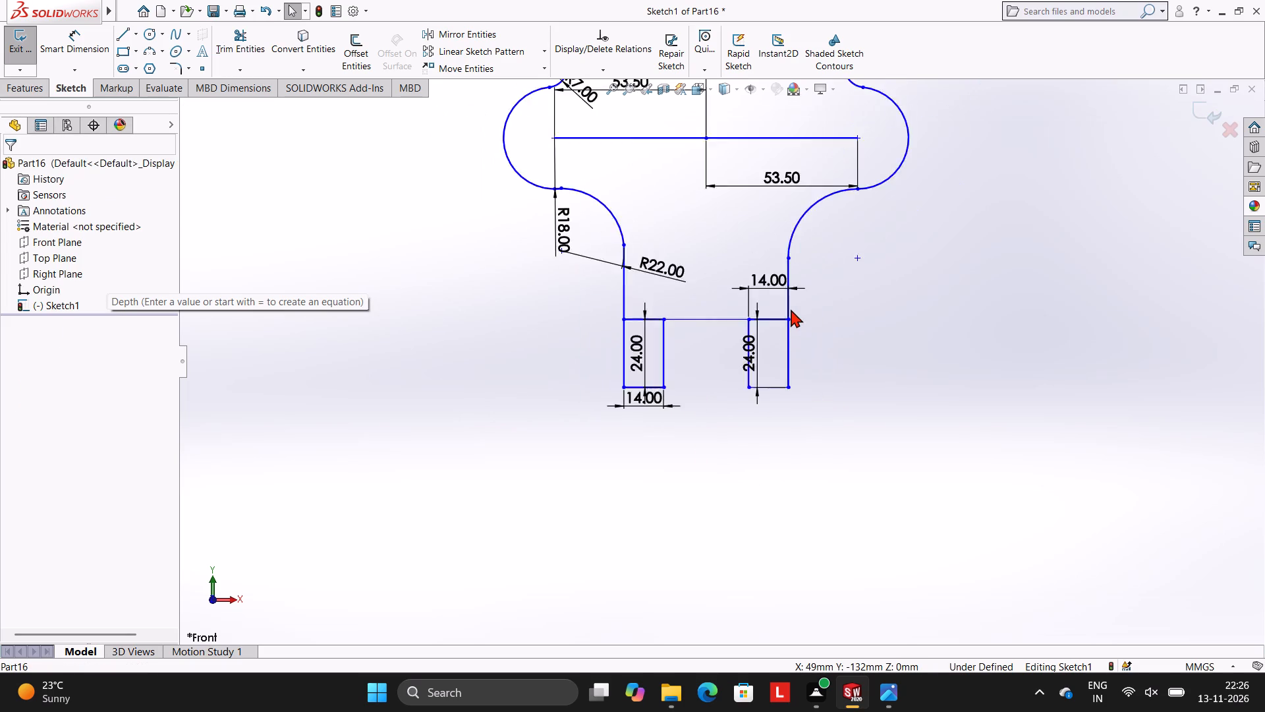
pyautogui.scroll(3, 791, 309)
pyautogui.scroll(-2, 790, 320)
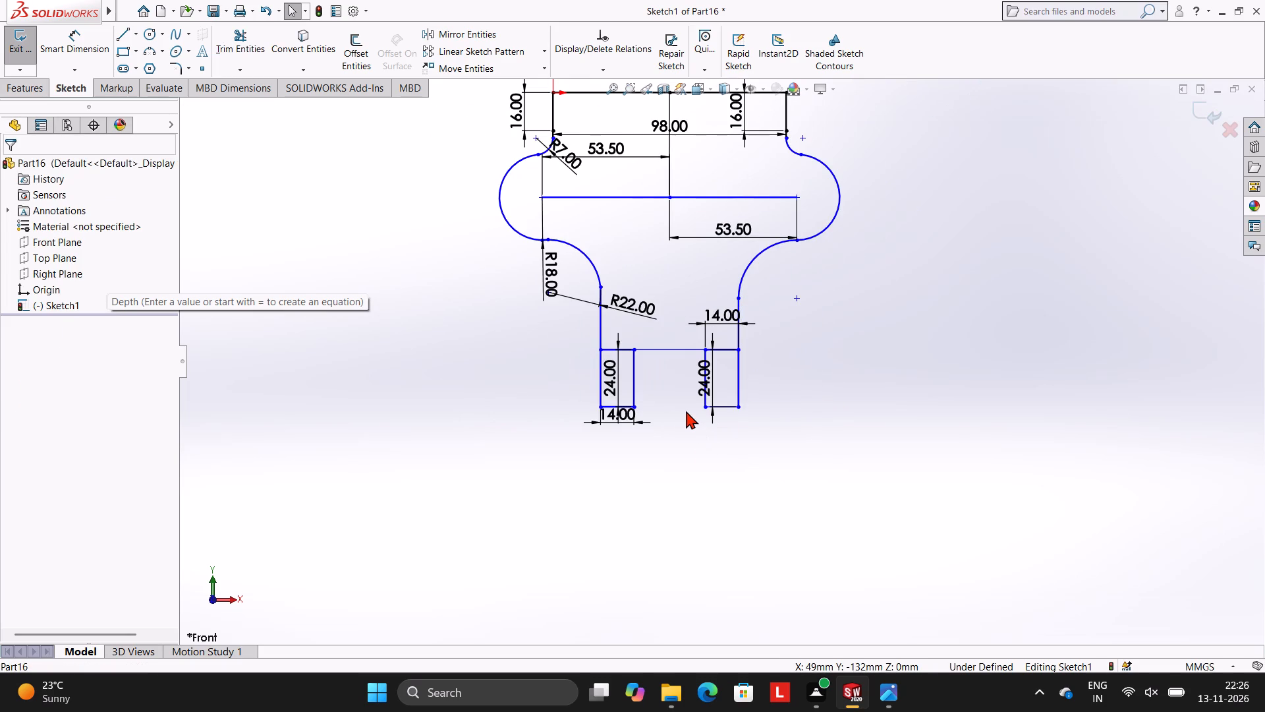
pyautogui.scroll(1, 690, 396)
pyautogui.scroll(-2, 692, 382)
pyautogui.click(229, 53)
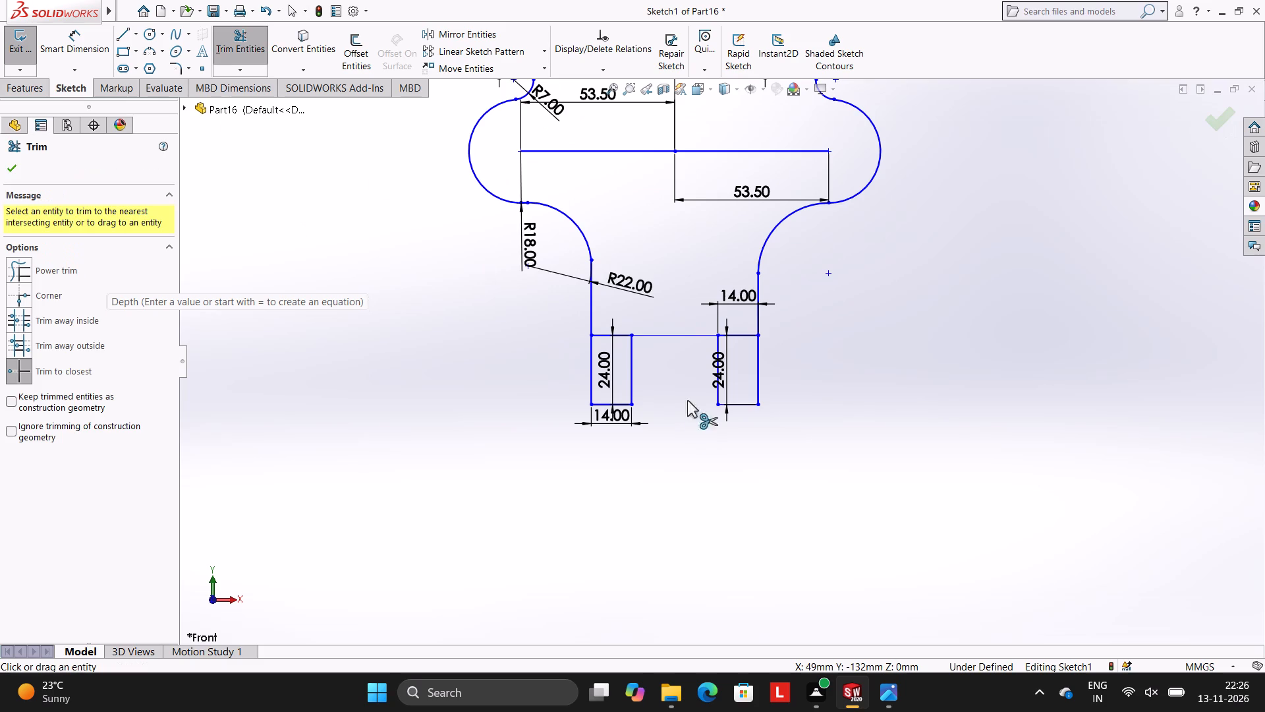
pyautogui.scroll(-4, 679, 376)
pyautogui.click(575, 289)
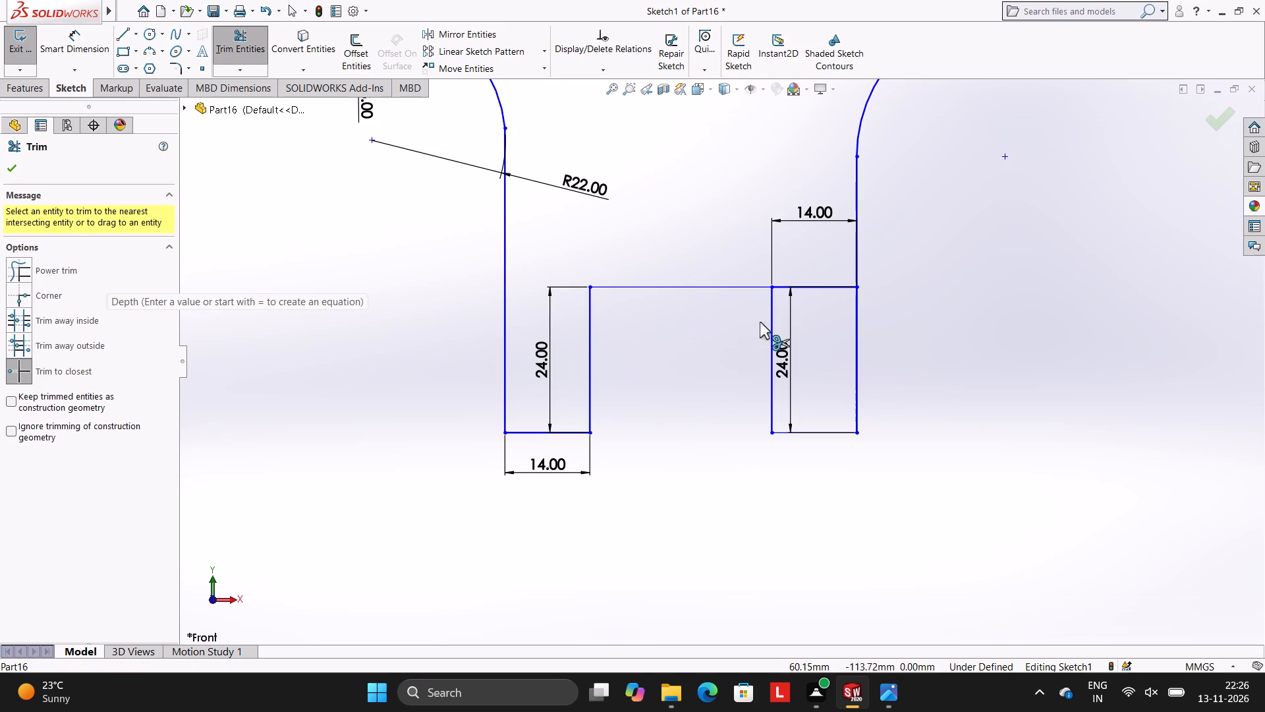
pyautogui.click(811, 285)
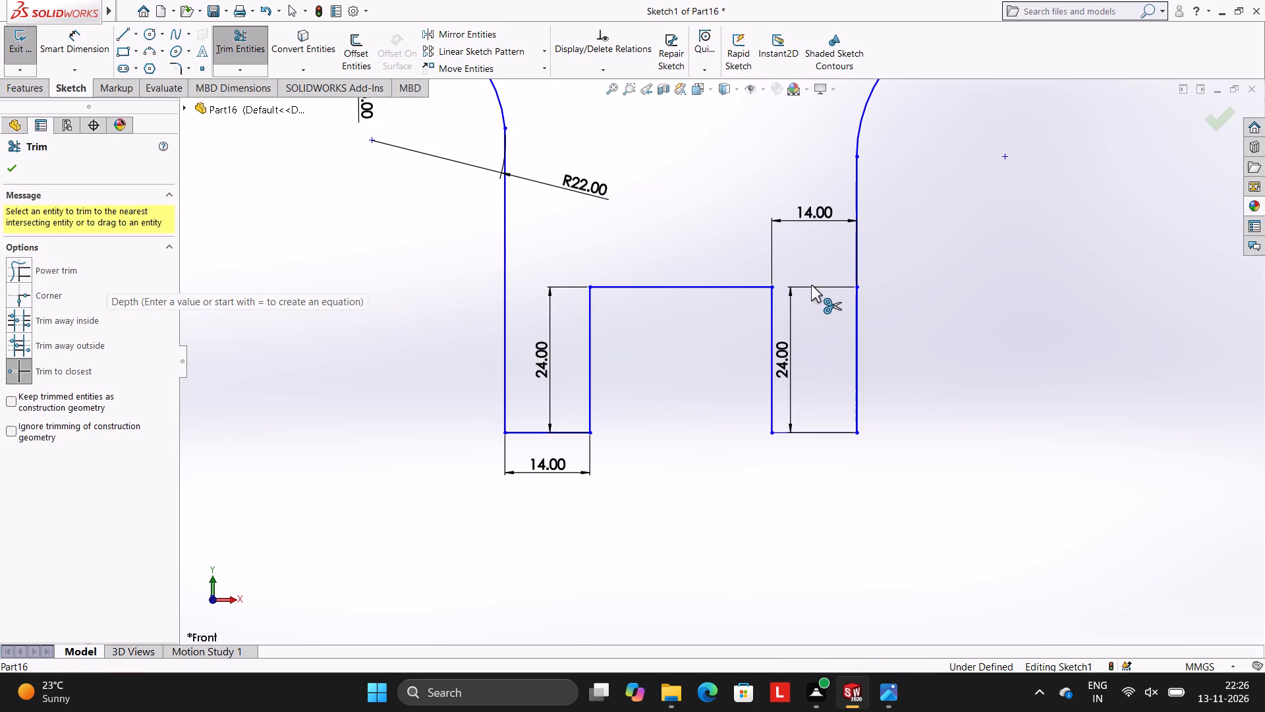
pyautogui.press('Escape')
pyautogui.press('Escape')
# Dimension the radius of the right lobe's arc, placing the dimension outside the profile above the lobe.
pyautogui.scroll(7, 810, 289)
pyautogui.scroll(-2, 808, 285)
pyautogui.scroll(2, 748, 252)
pyautogui.scroll(-4, 730, 247)
pyautogui.scroll(2, 649, 294)
pyautogui.scroll(-1, 647, 336)
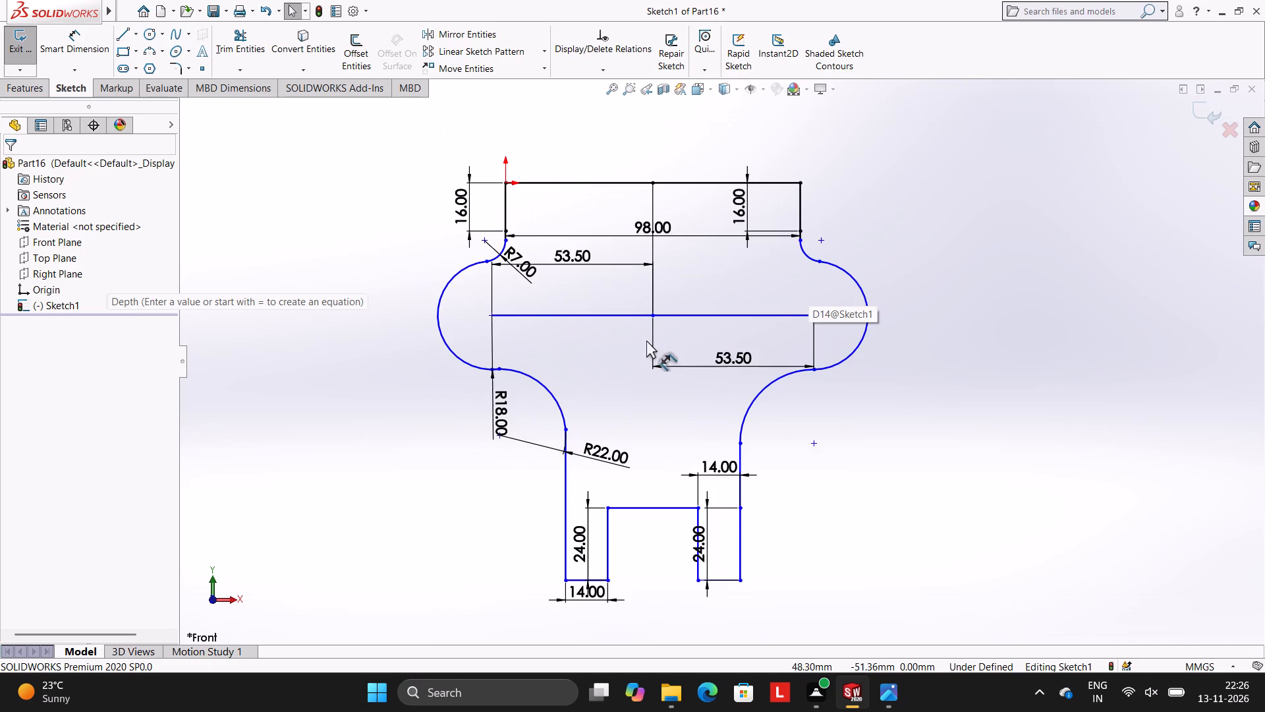
pyautogui.click(92, 48)
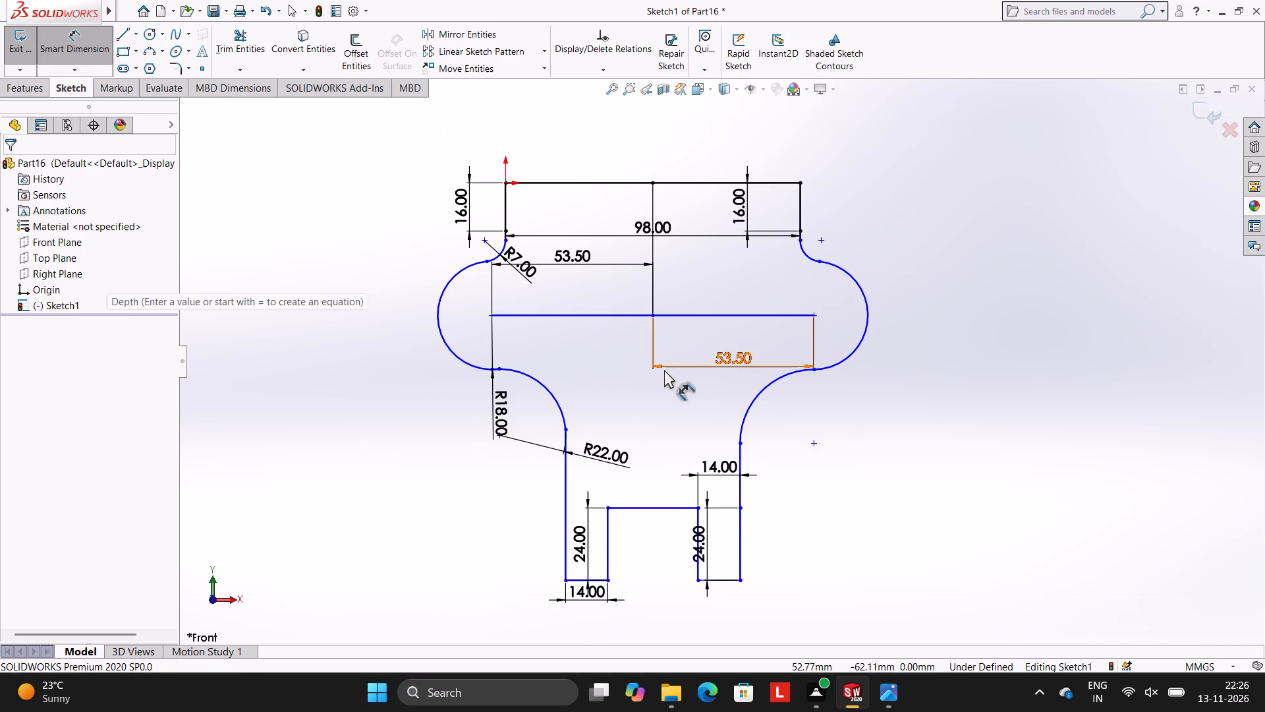
pyautogui.click(858, 287)
pyautogui.click(936, 224)
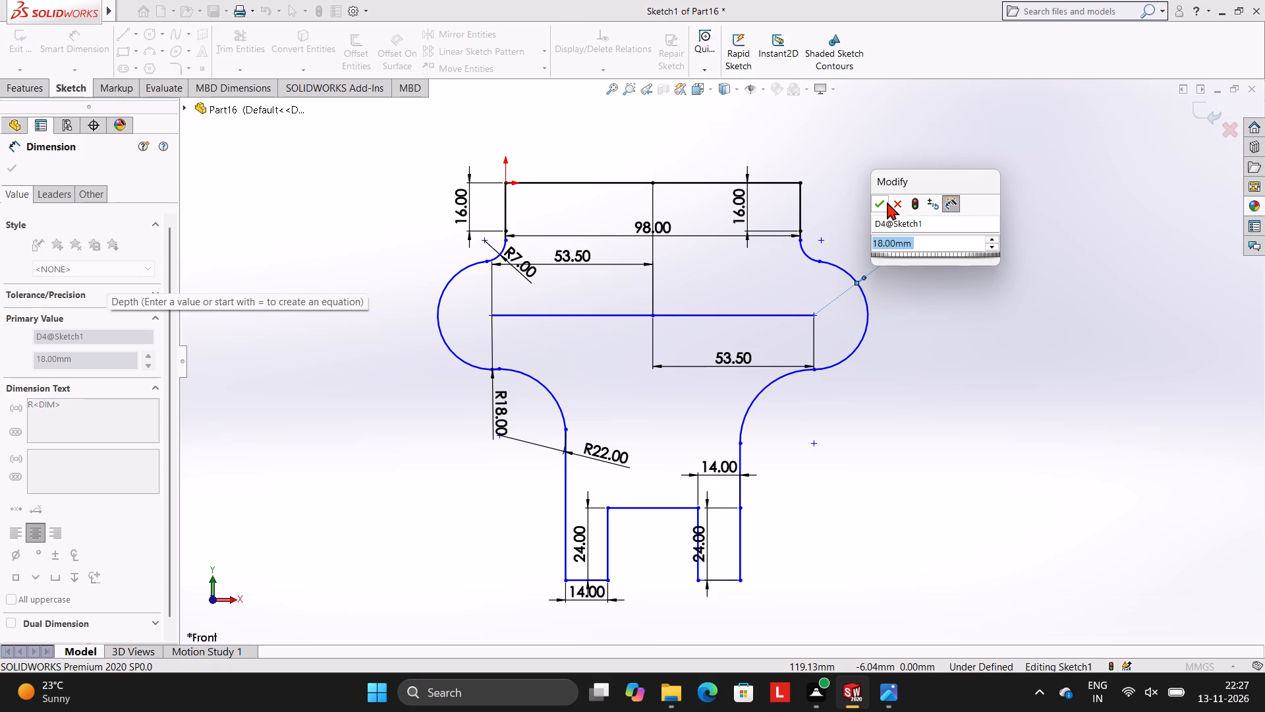
pyautogui.click(884, 202)
pyautogui.click(934, 388)
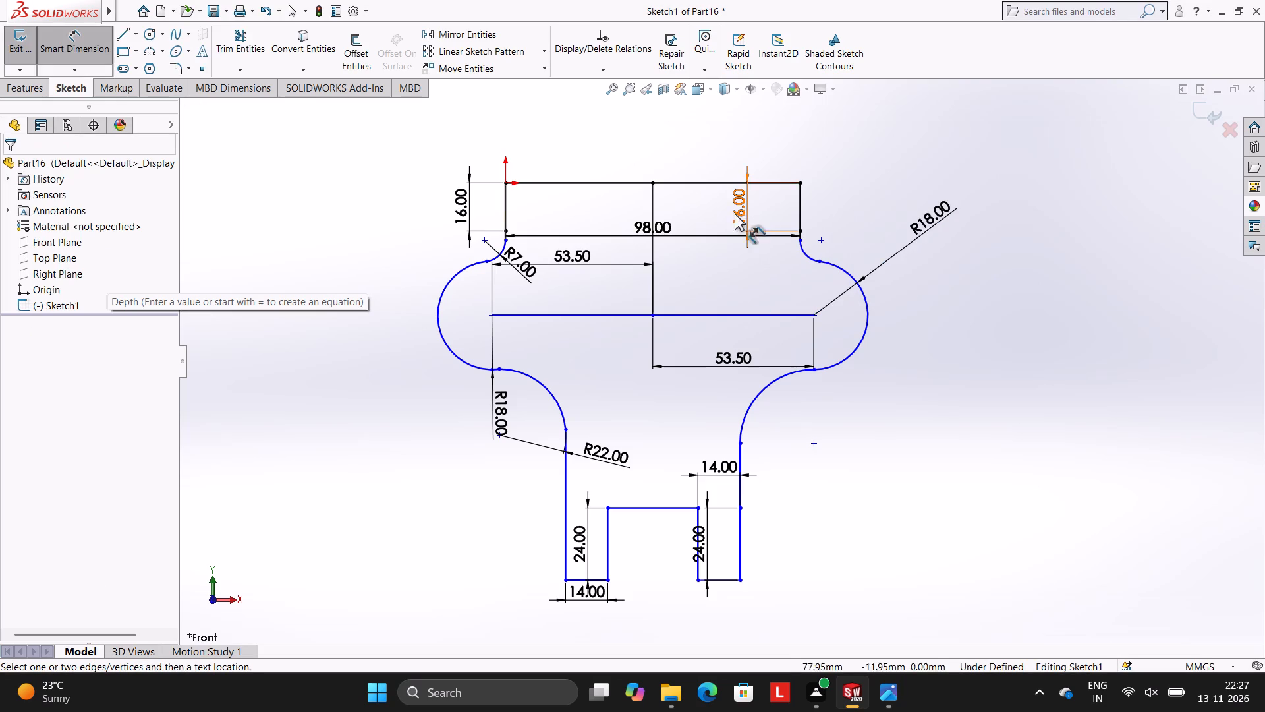
# Dimension the vertical distance from the profile's top edge to the horizontal line between the legs, placed left of the profile.
pyautogui.click(702, 184)
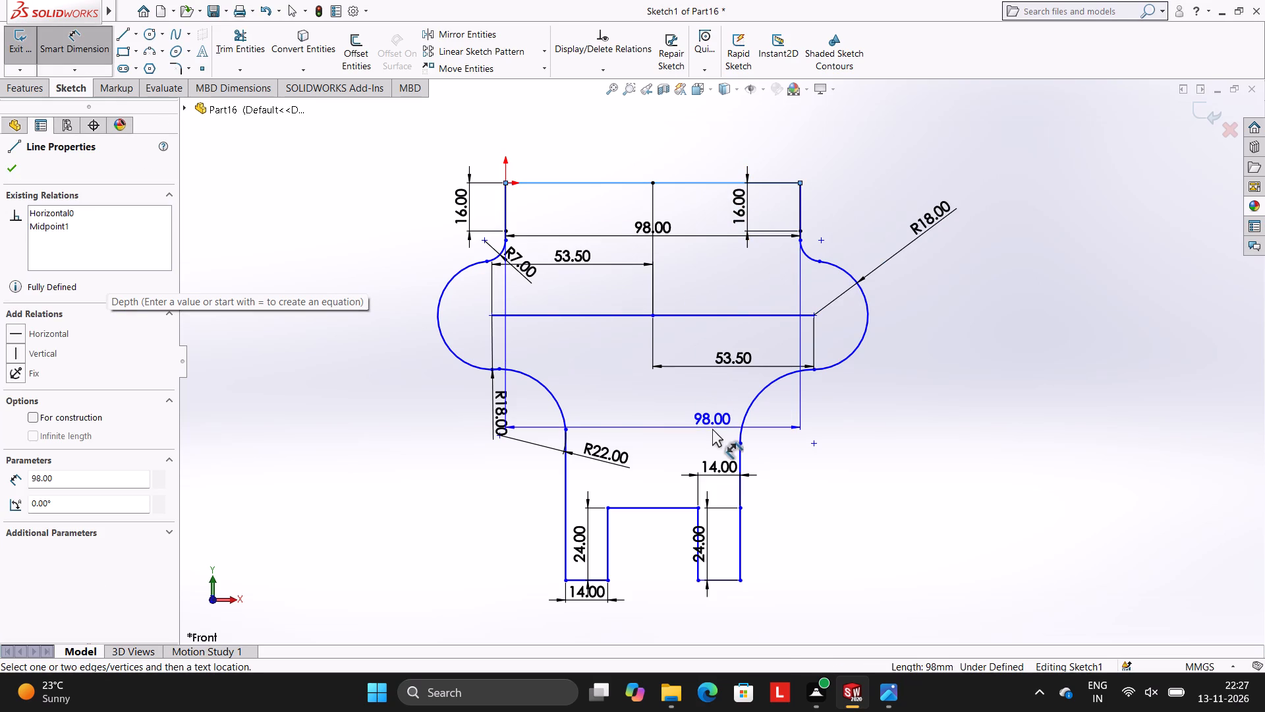
pyautogui.click(672, 505)
pyautogui.click(337, 392)
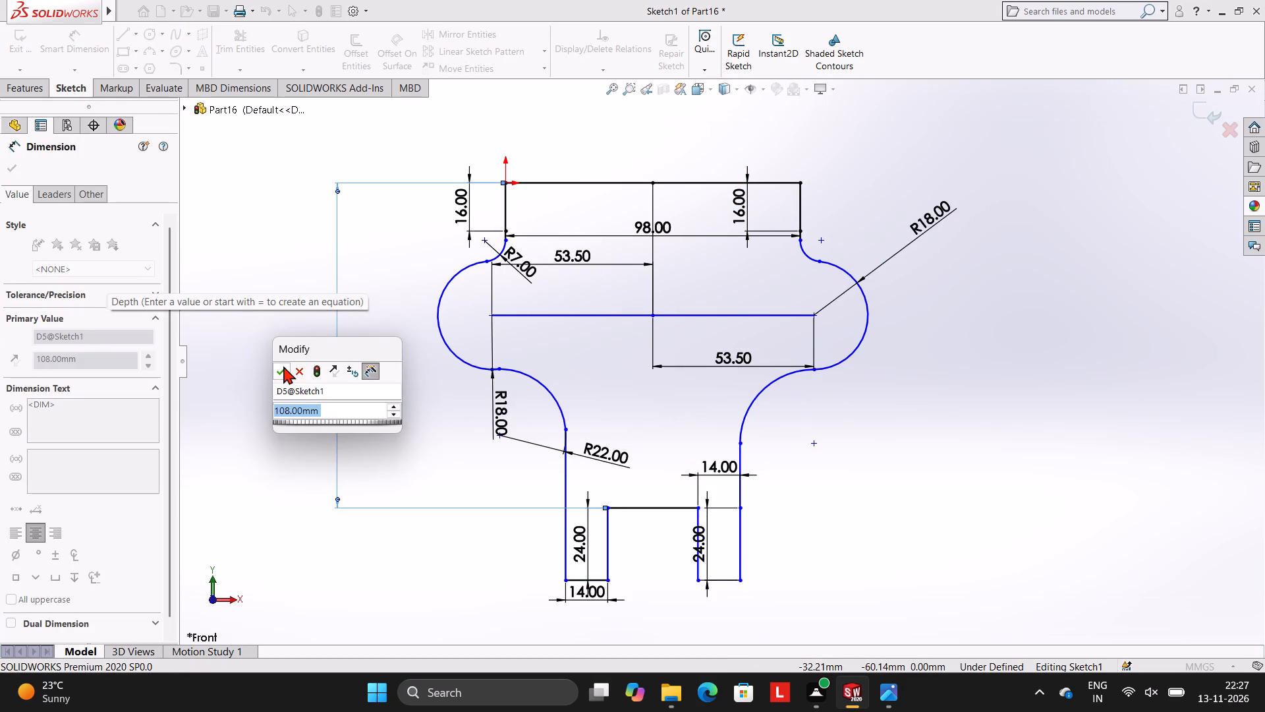
pyautogui.click(283, 366)
pyautogui.click(372, 345)
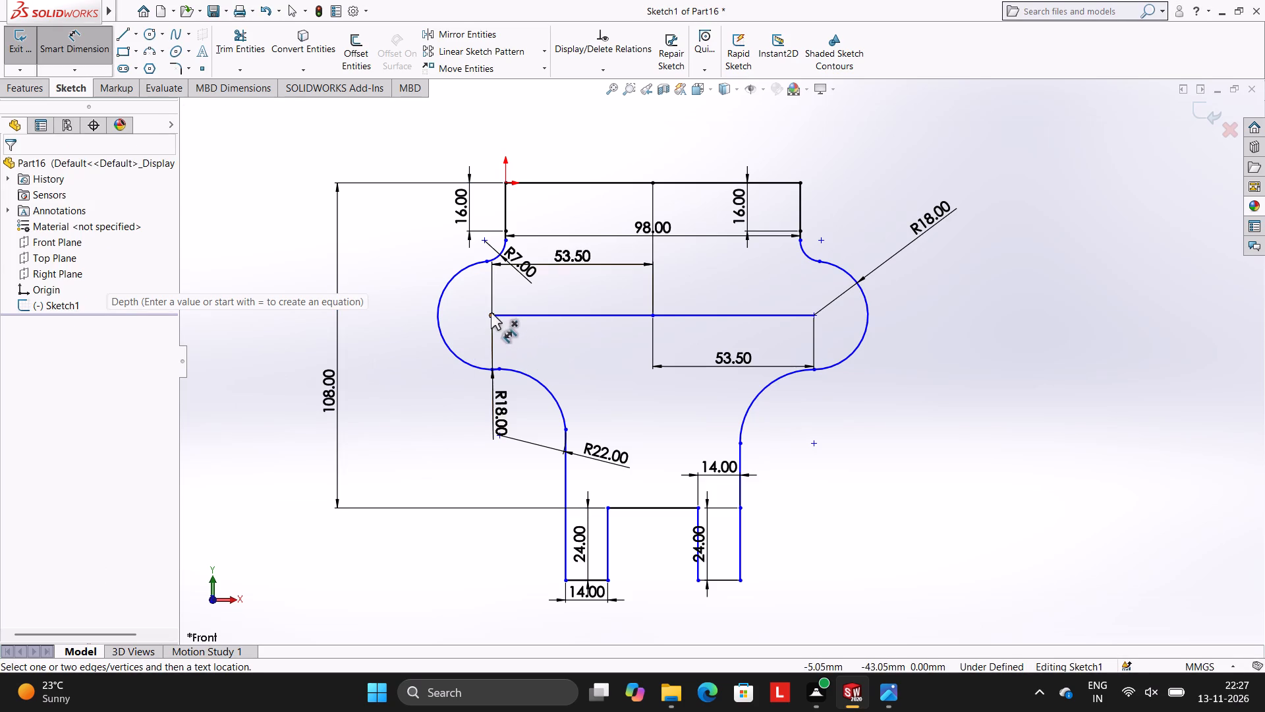
# Dimension the vertical distance from the left lobe's centre to the left leg's outer bottom corner, placed left of the profile.
pyautogui.click(491, 312)
pyautogui.click(566, 580)
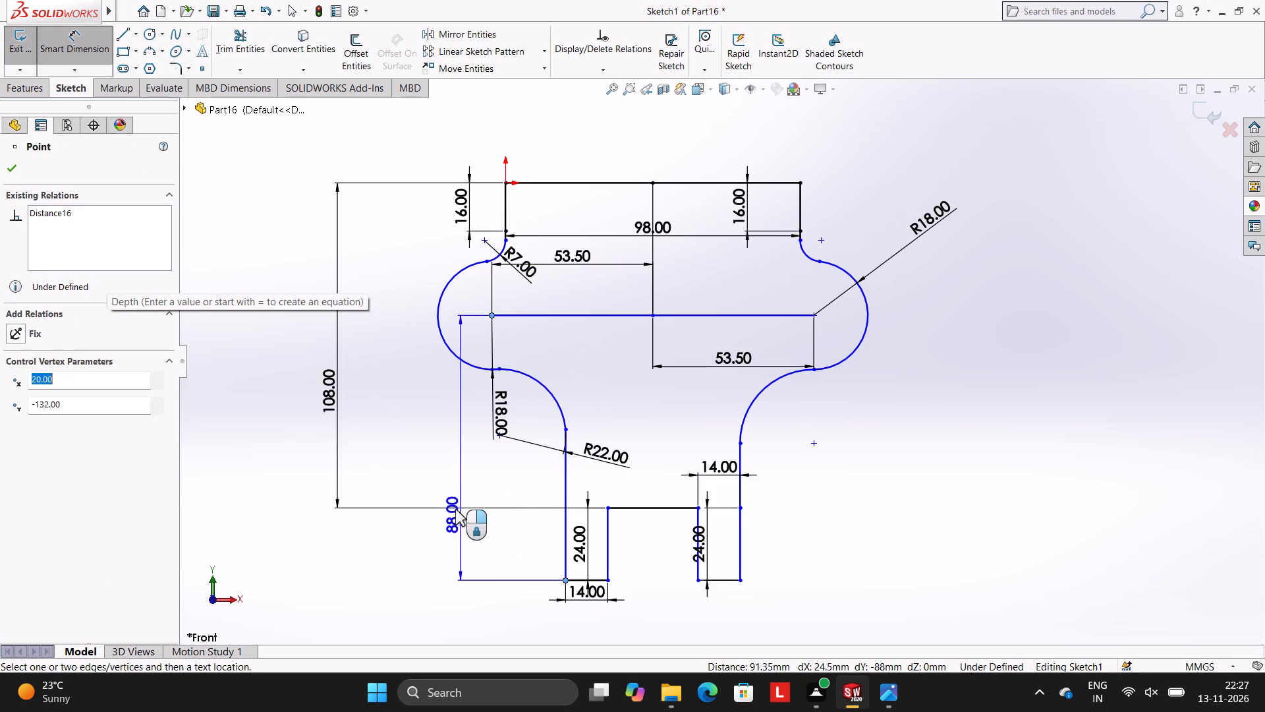
pyautogui.click(397, 411)
pyautogui.click(339, 394)
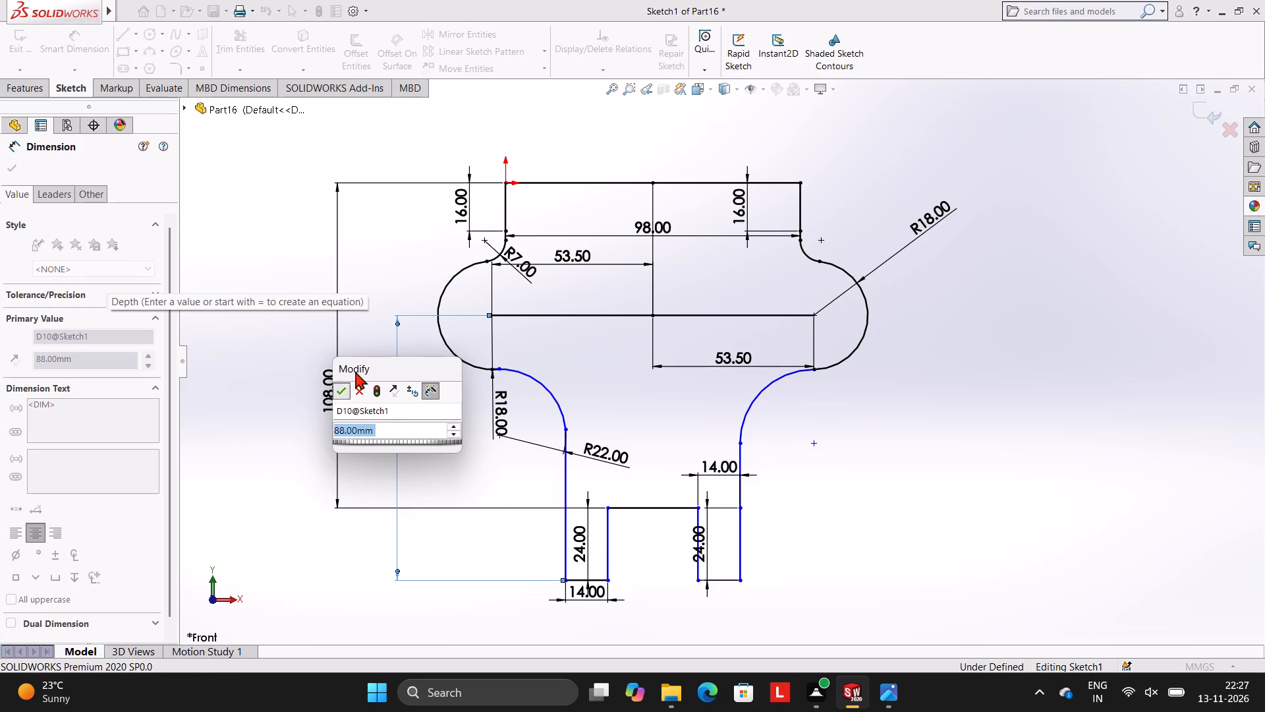
pyautogui.click(398, 253)
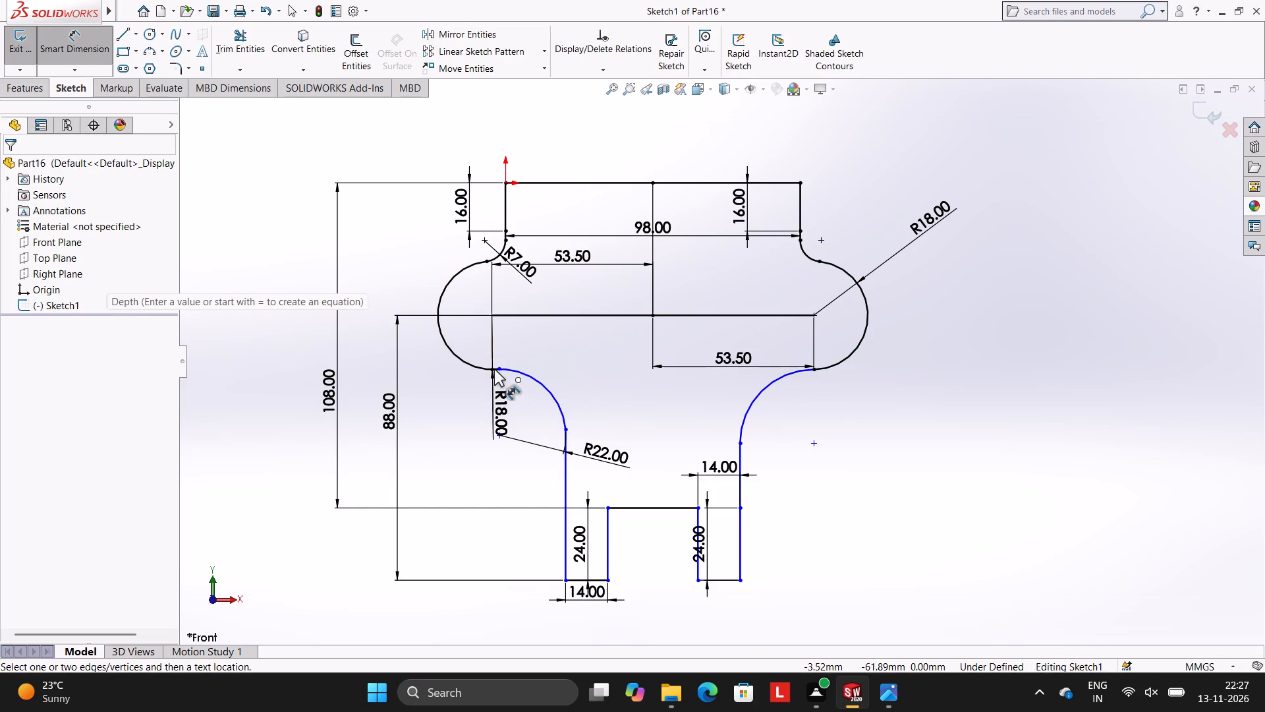
# Dimension the vertical distance from the upper end of the lower-left arc to the horizontal line between the legs, placed right of the profile.
pyautogui.click(497, 369)
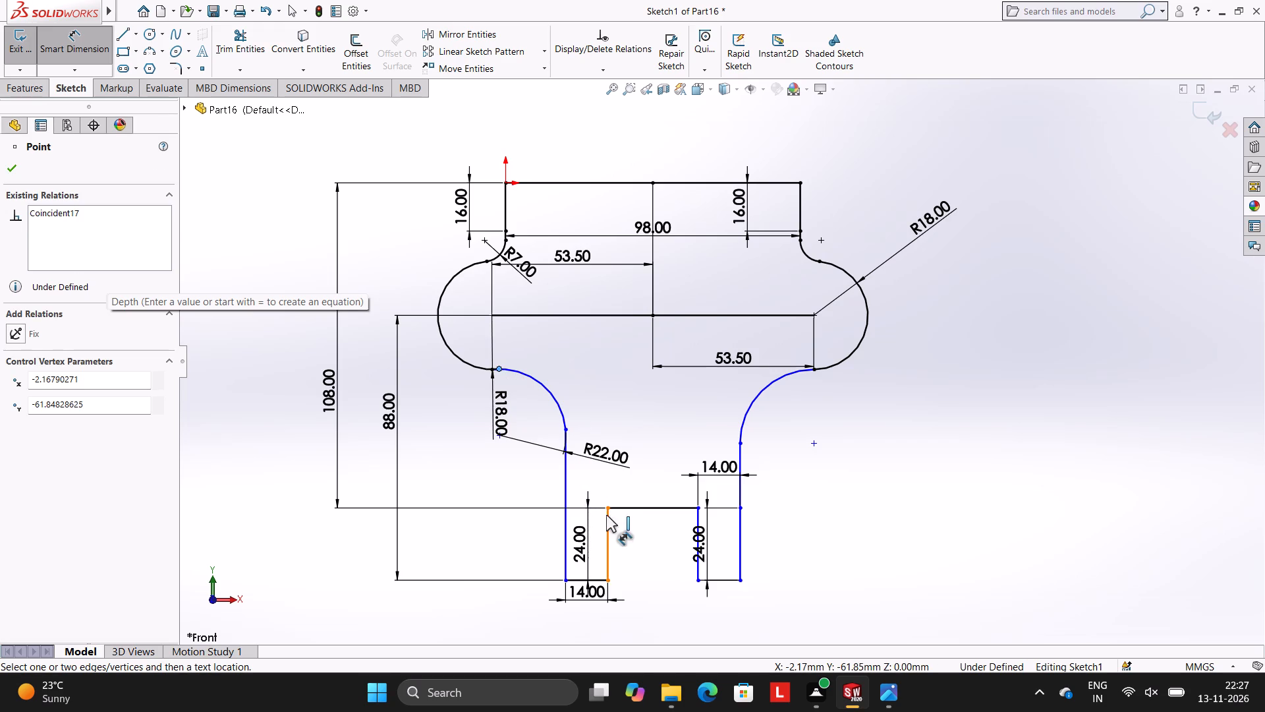
pyautogui.click(606, 506)
pyautogui.click(871, 444)
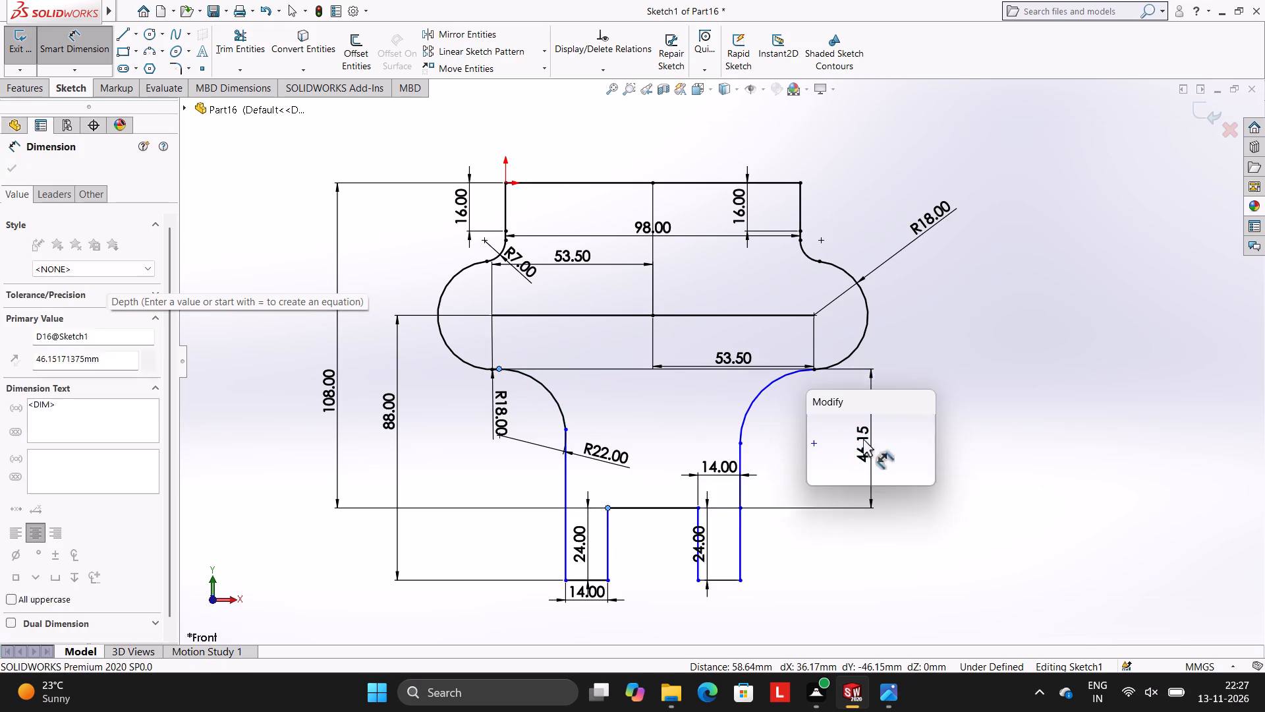
pyautogui.click(817, 423)
pyautogui.click(944, 369)
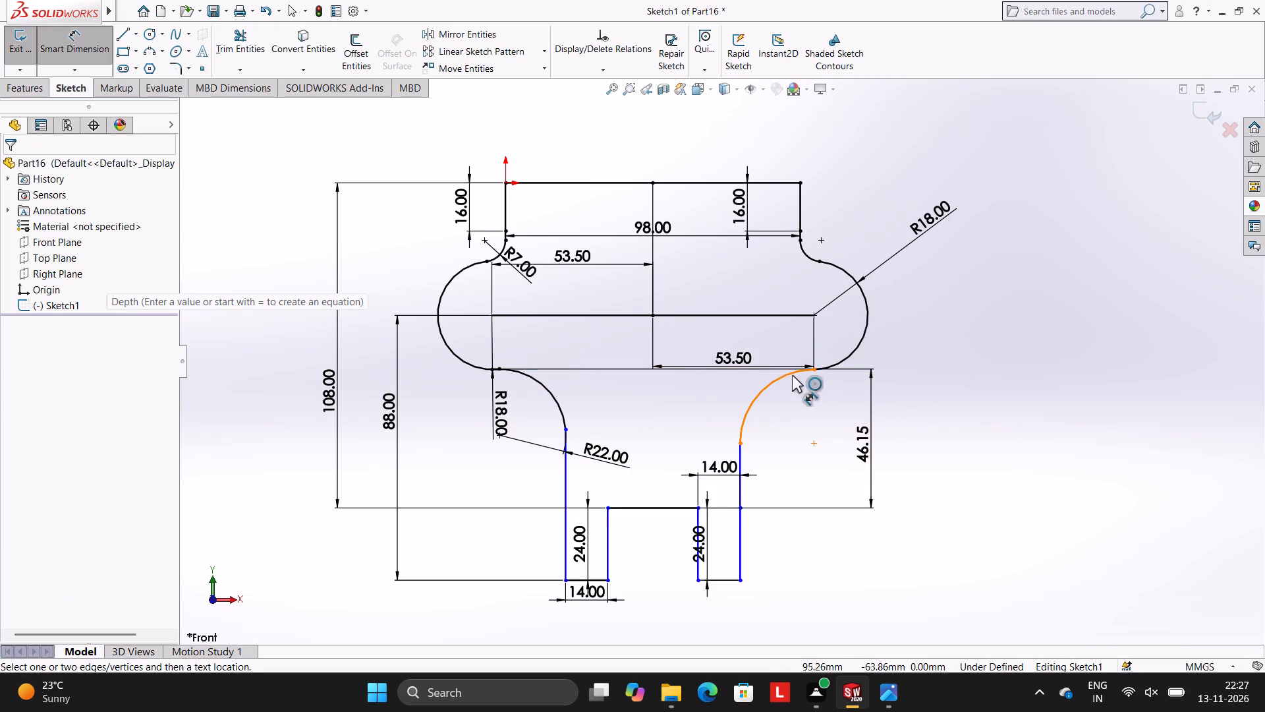
# Dimension the radius of the concave arc below the right lobe.
pyautogui.click(787, 378)
pyautogui.click(799, 427)
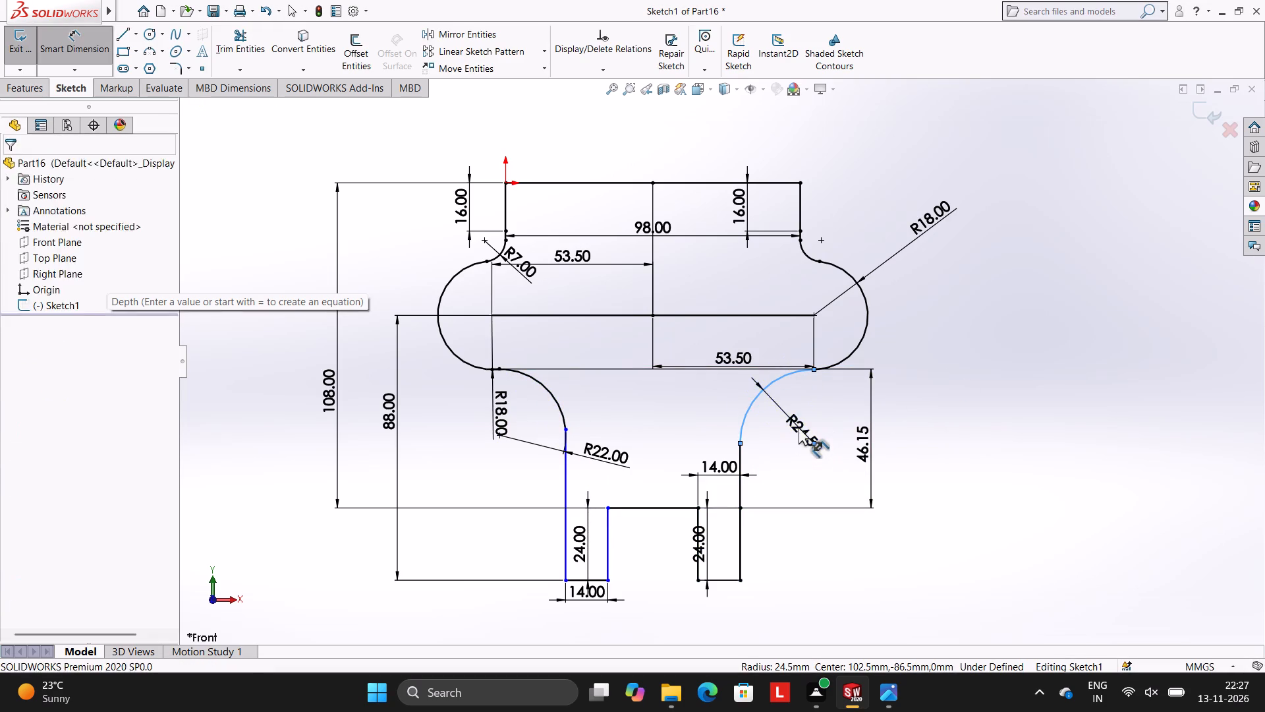
pyautogui.click(739, 407)
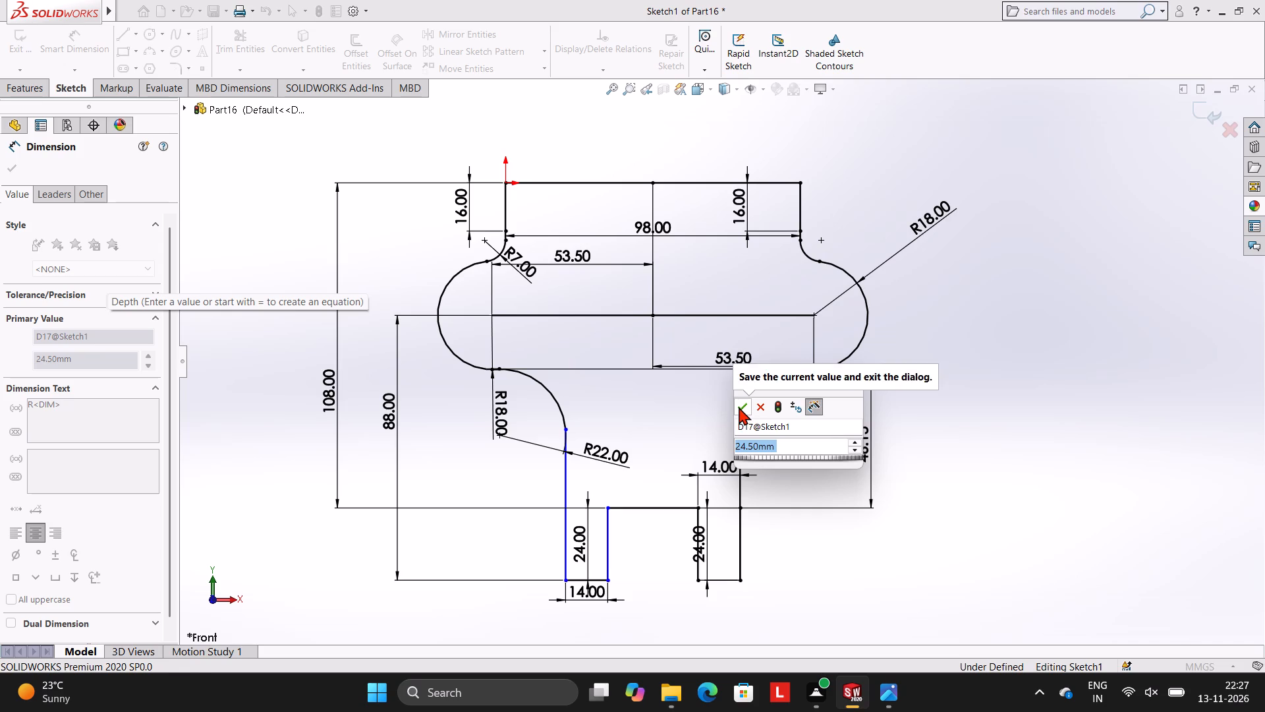
pyautogui.click(724, 400)
# Dimension the horizontal distance from the left leg's outer edge to the right leg's inner top corner, placed above the legs.
pyautogui.scroll(2, 620, 518)
pyautogui.scroll(-3, 619, 504)
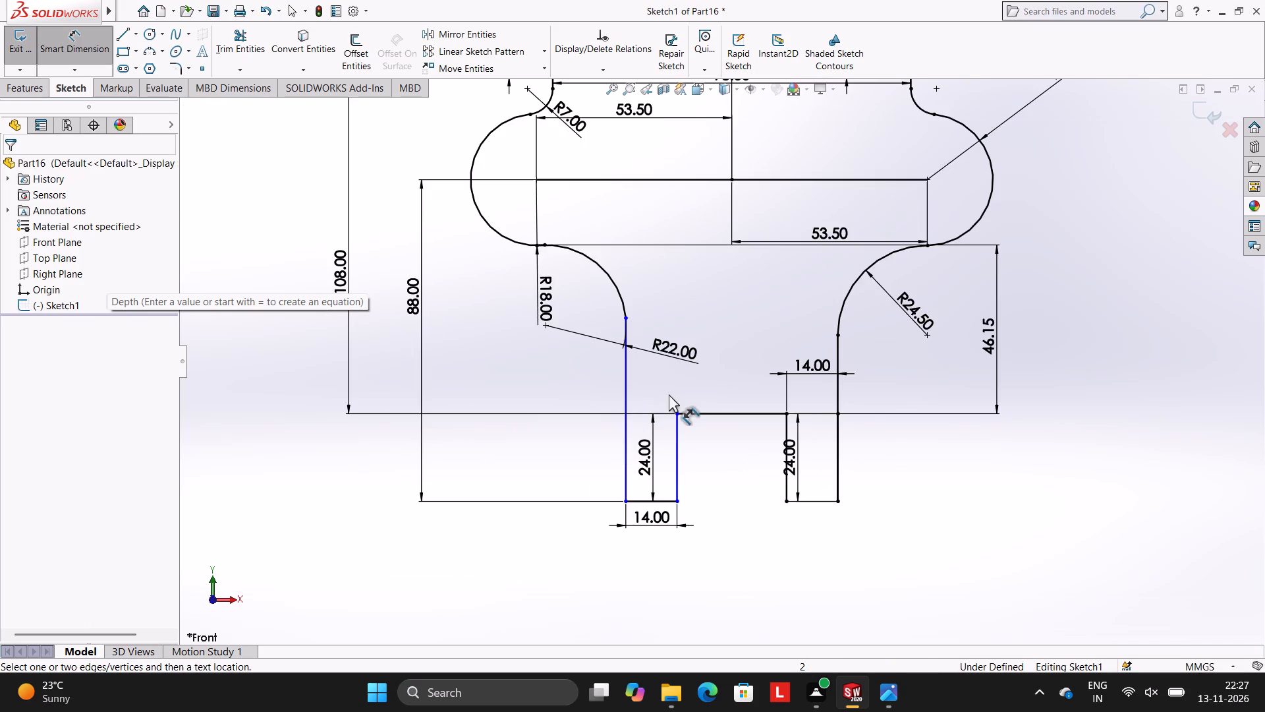
pyautogui.scroll(-1, 681, 396)
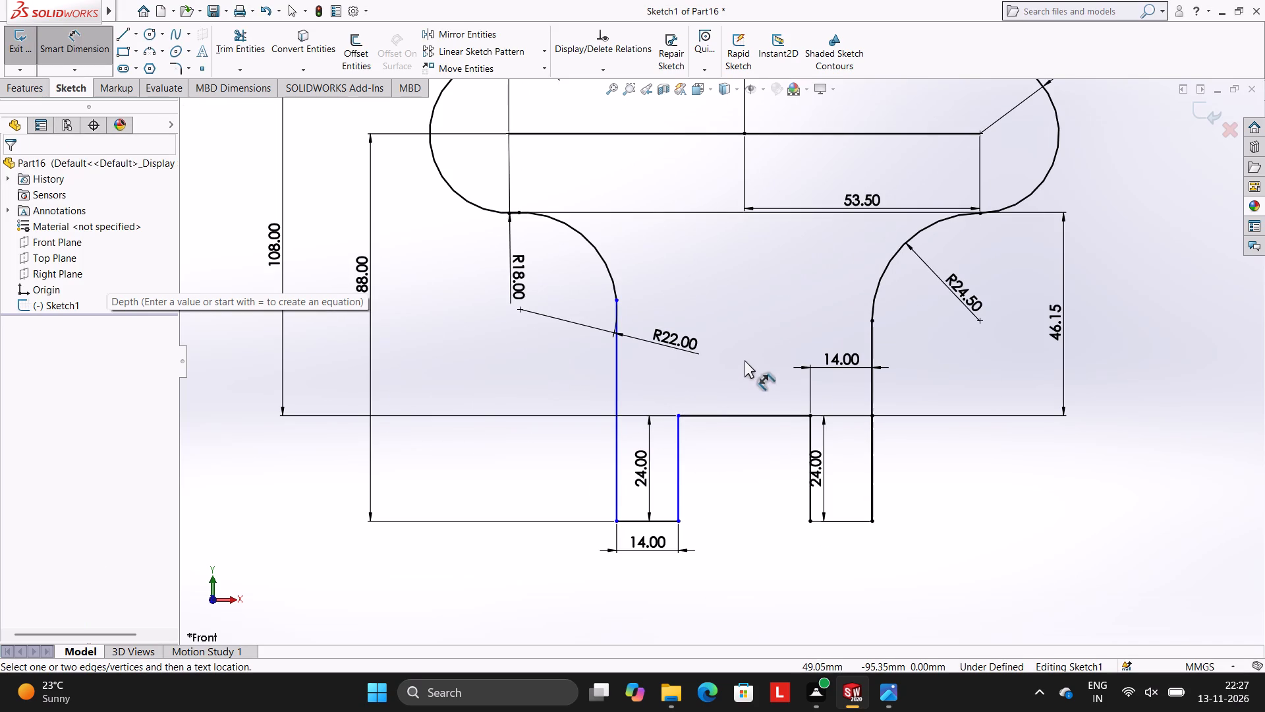
pyautogui.scroll(3, 820, 381)
pyautogui.scroll(-1, 808, 362)
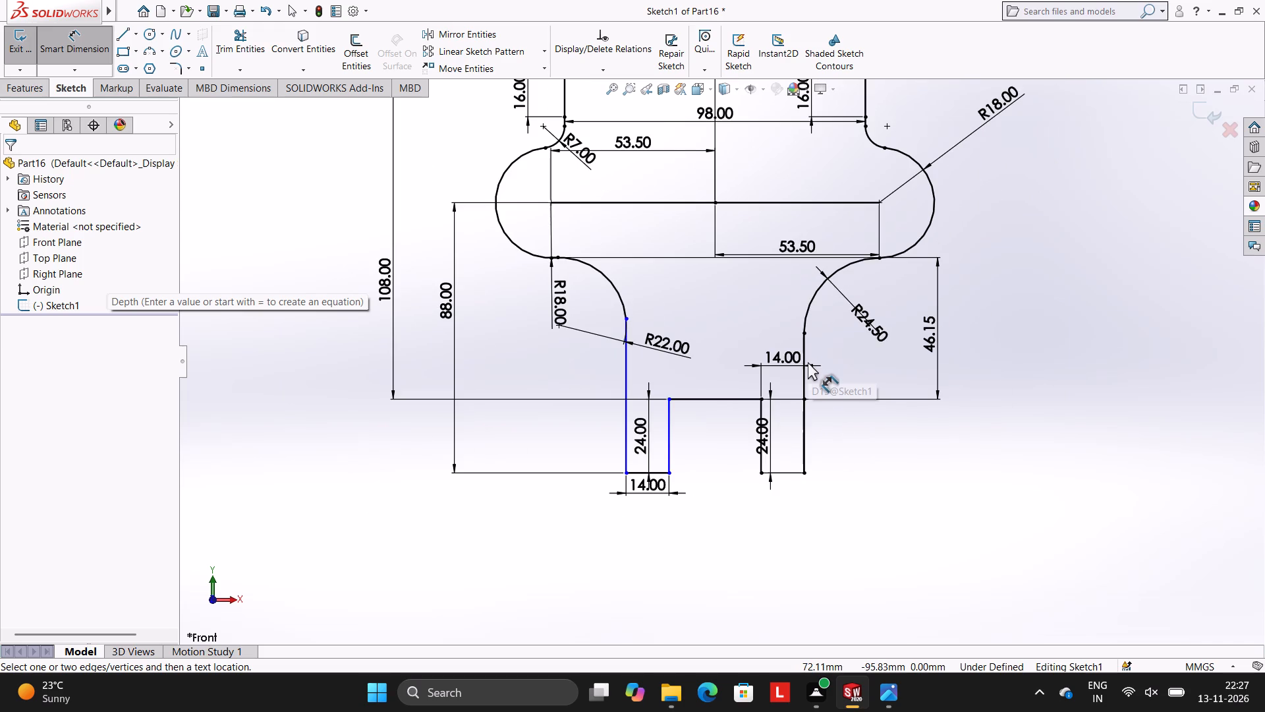
pyautogui.scroll(3, 715, 302)
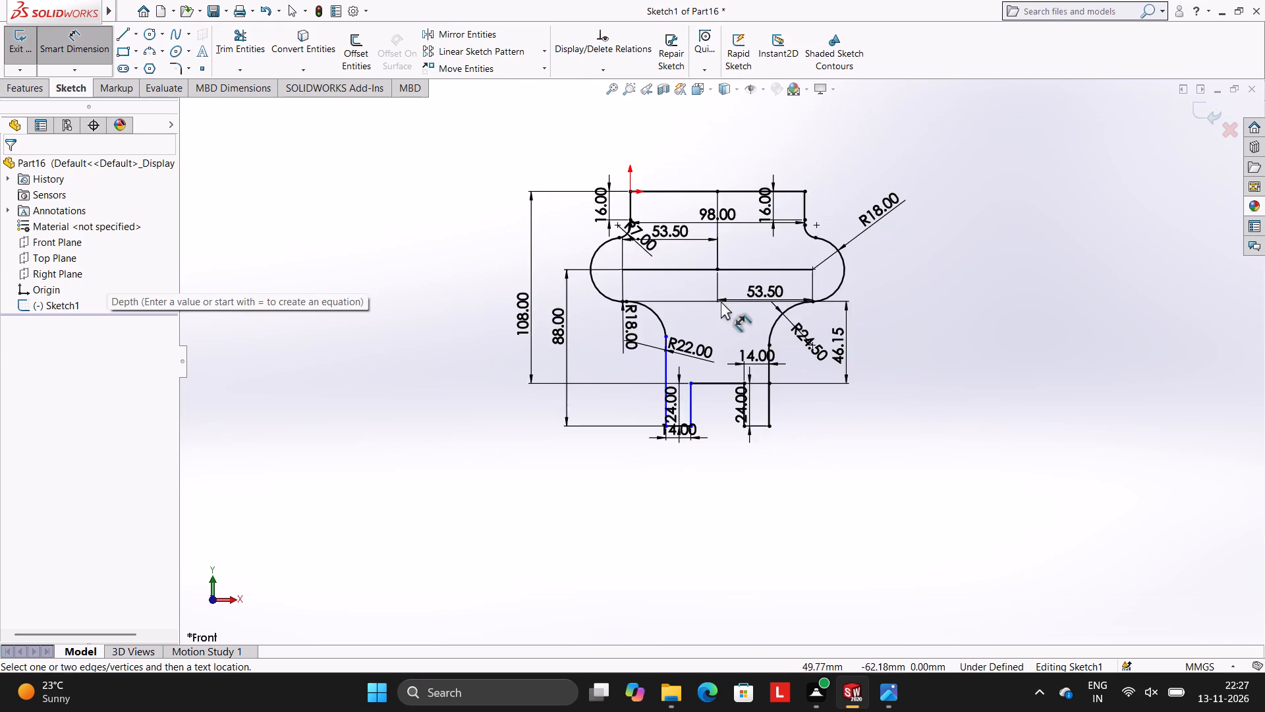
pyautogui.scroll(-2, 746, 302)
pyautogui.scroll(2, 746, 302)
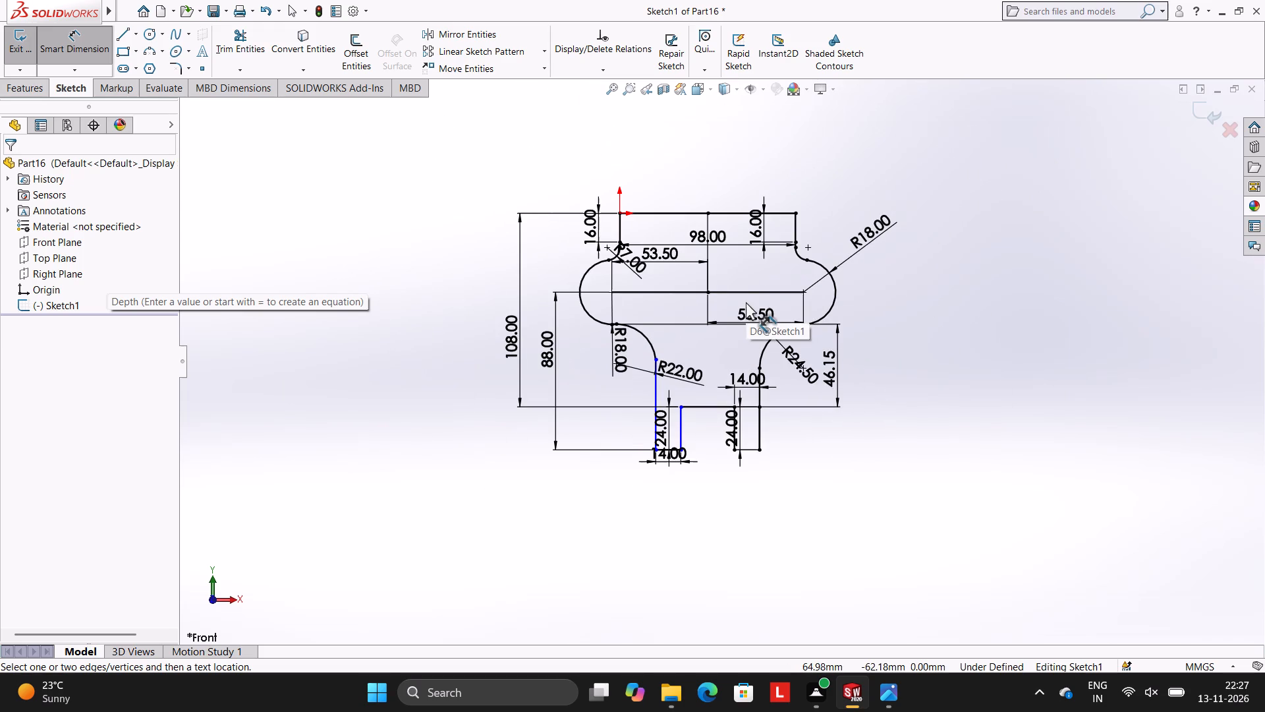
pyautogui.press('Escape')
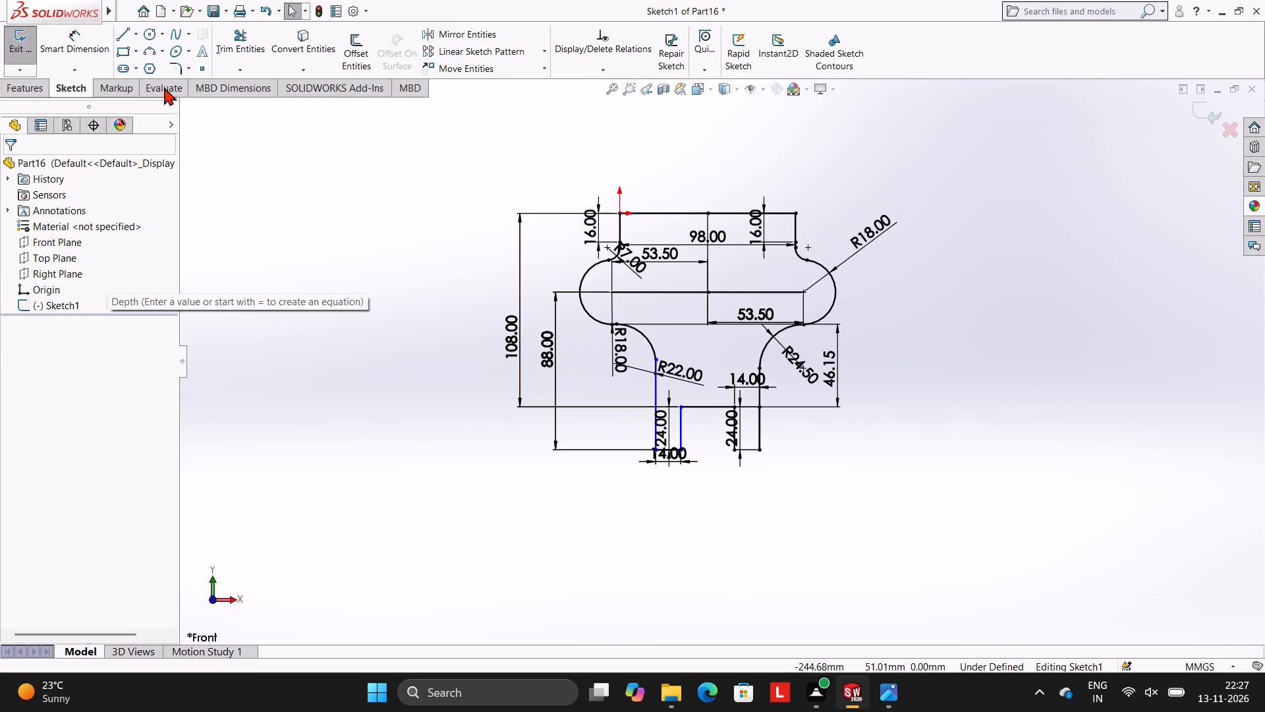
pyautogui.click(92, 40)
pyautogui.scroll(-3, 682, 438)
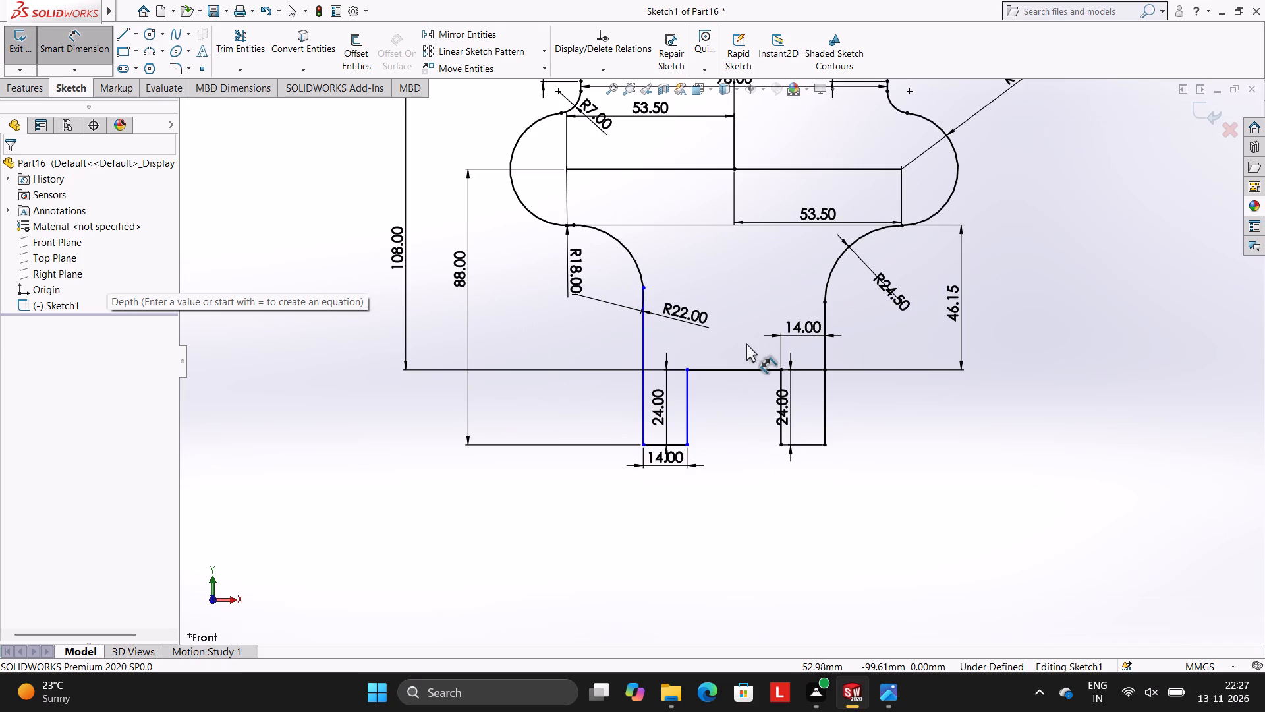
pyautogui.scroll(-3, 746, 343)
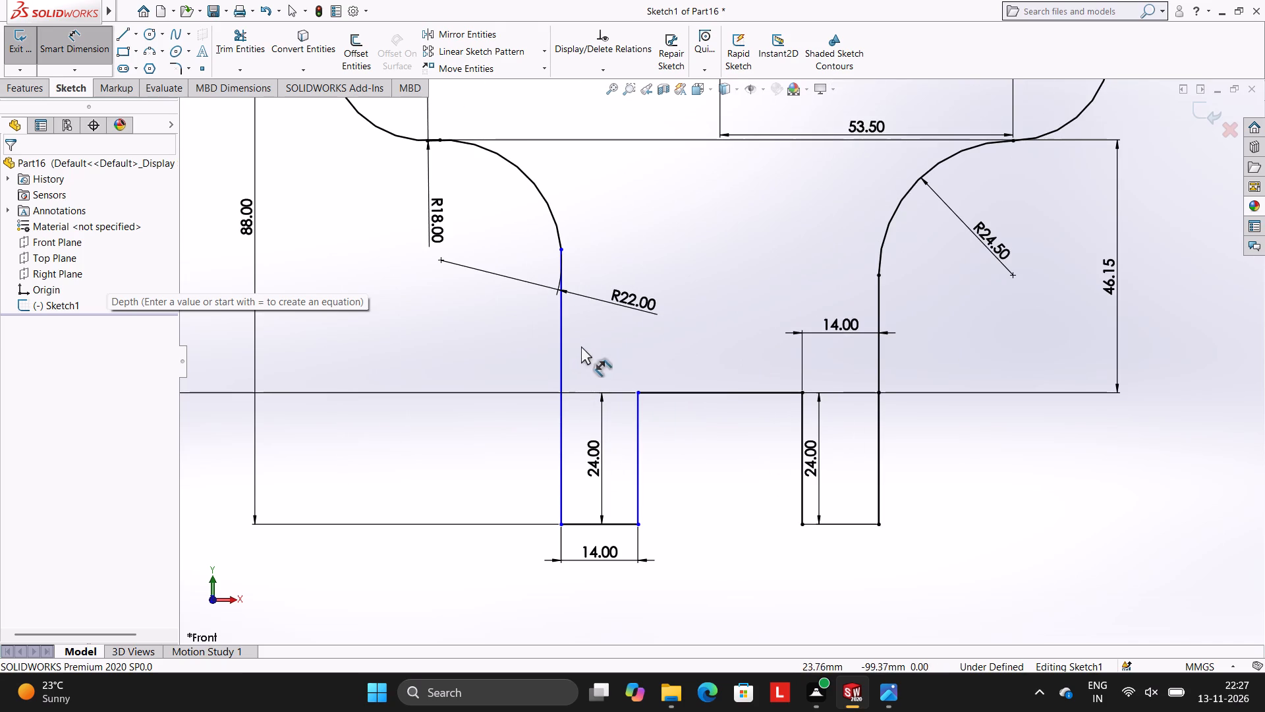
pyautogui.click(559, 348)
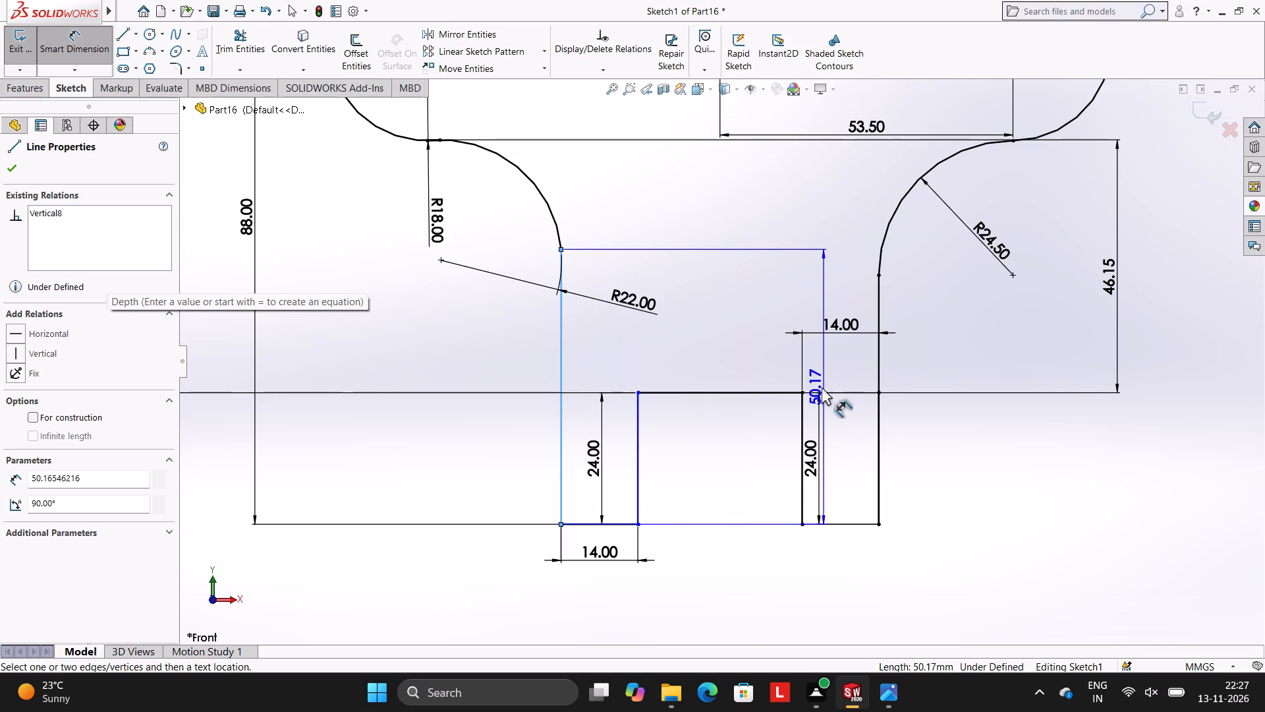
pyautogui.click(800, 392)
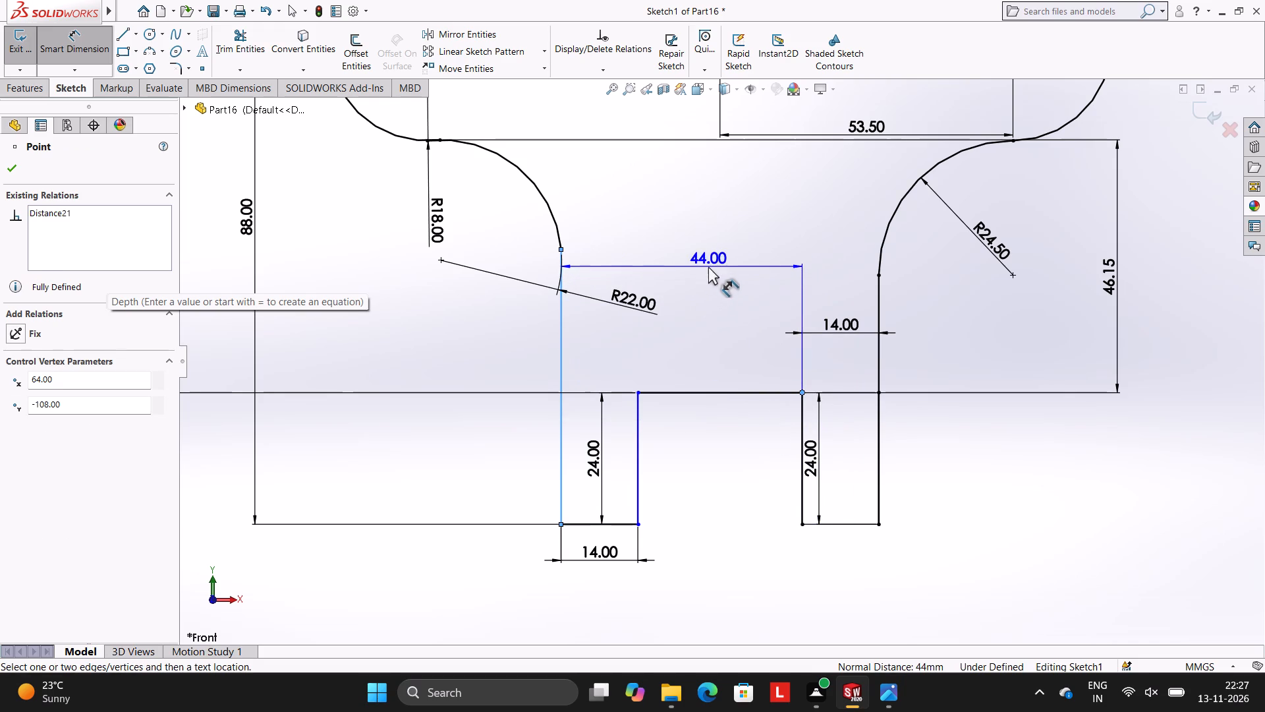
pyautogui.click(708, 266)
pyautogui.click(659, 249)
pyautogui.click(662, 213)
# Draw a horizontal line about 89 mm long from the lower end of the right concave arc, extending past the profile's left edge.
pyautogui.scroll(1, 752, 303)
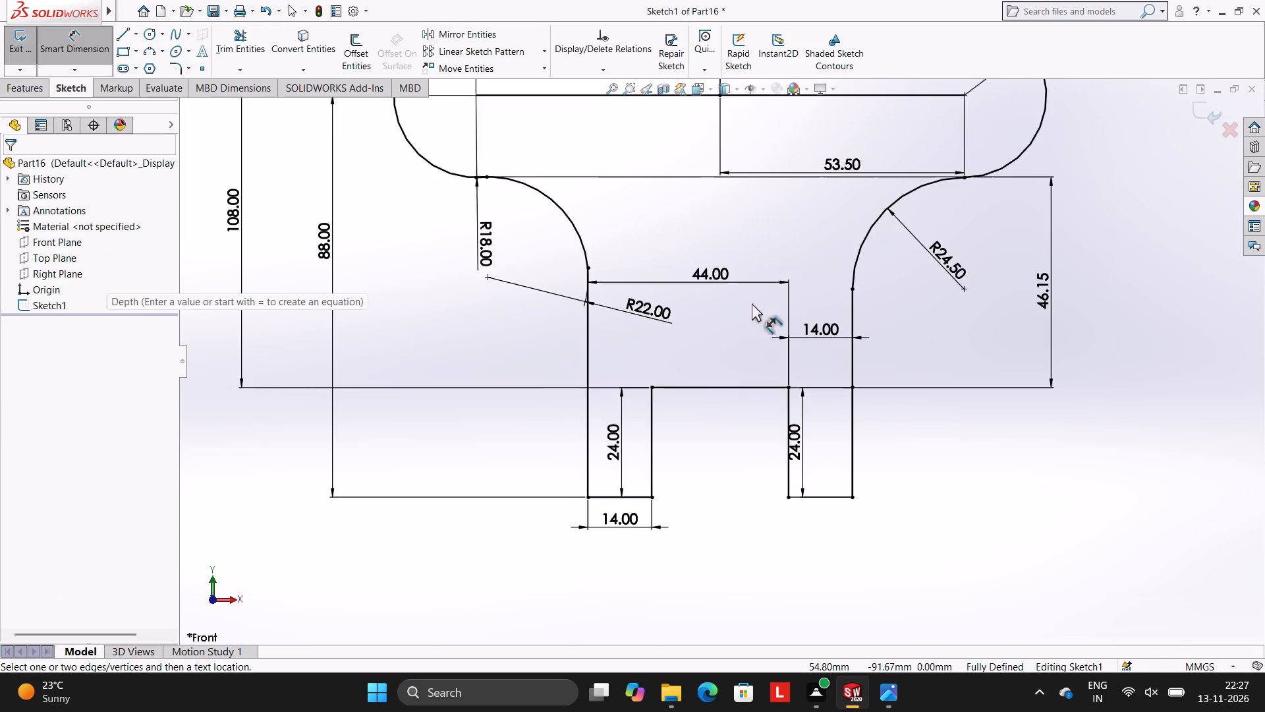
pyautogui.scroll(4, 752, 303)
pyautogui.scroll(1, 797, 237)
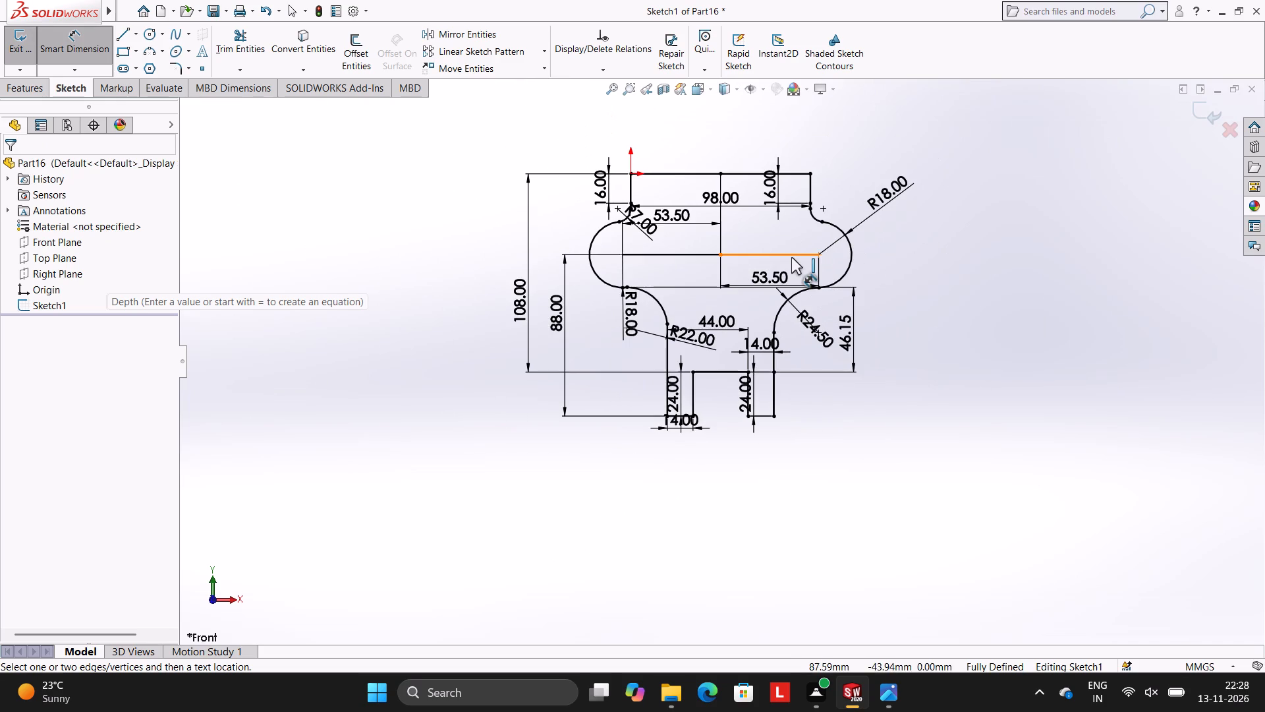
pyautogui.scroll(-2, 791, 257)
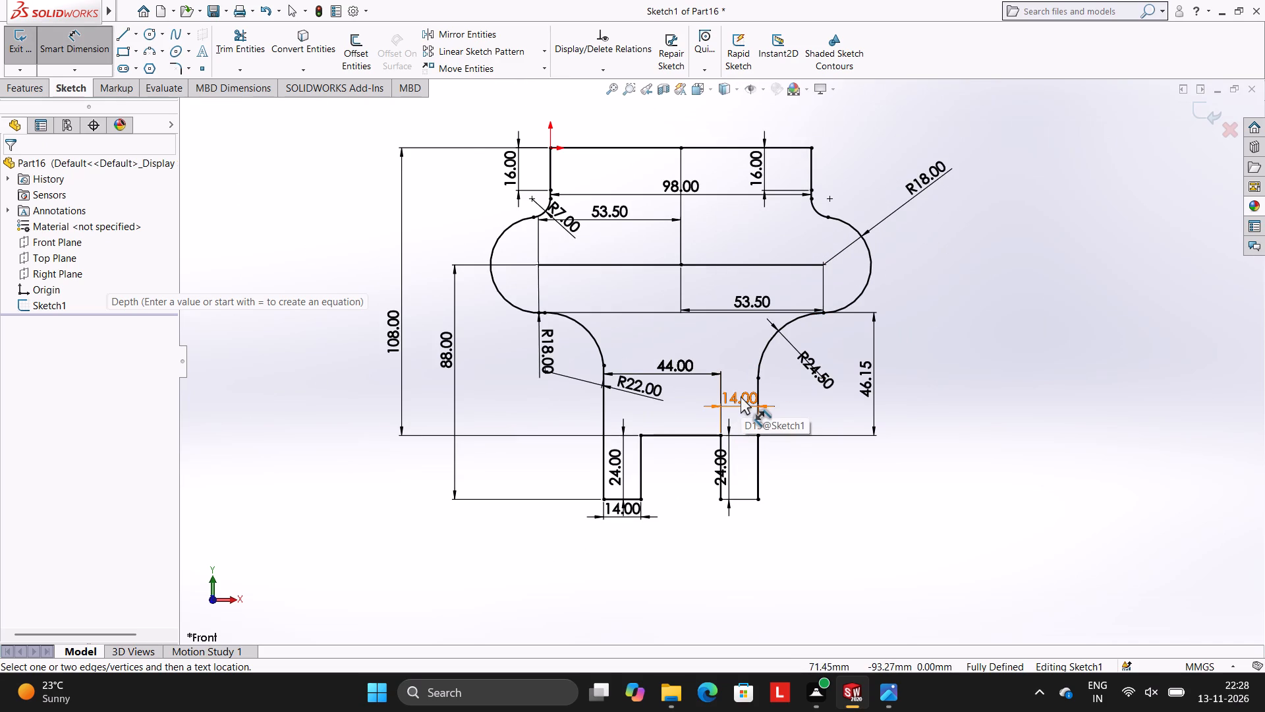
pyautogui.scroll(-2, 741, 396)
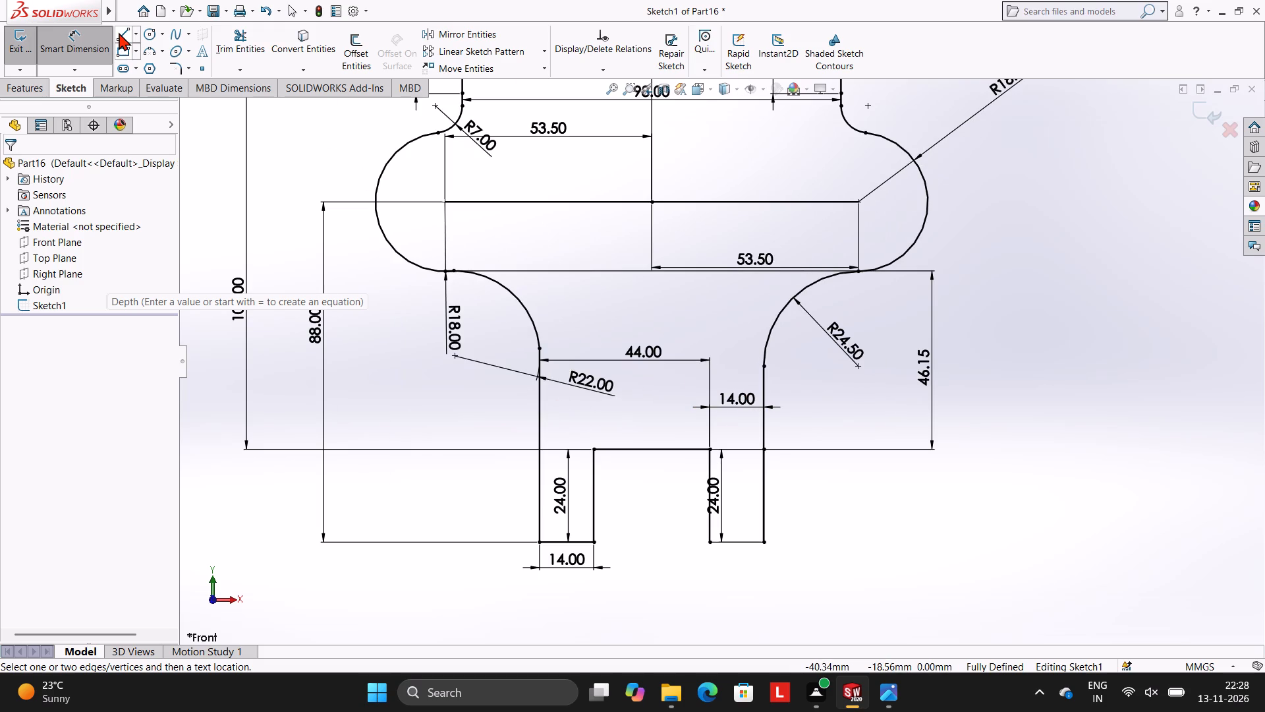
pyautogui.click(119, 32)
pyautogui.scroll(1, 789, 357)
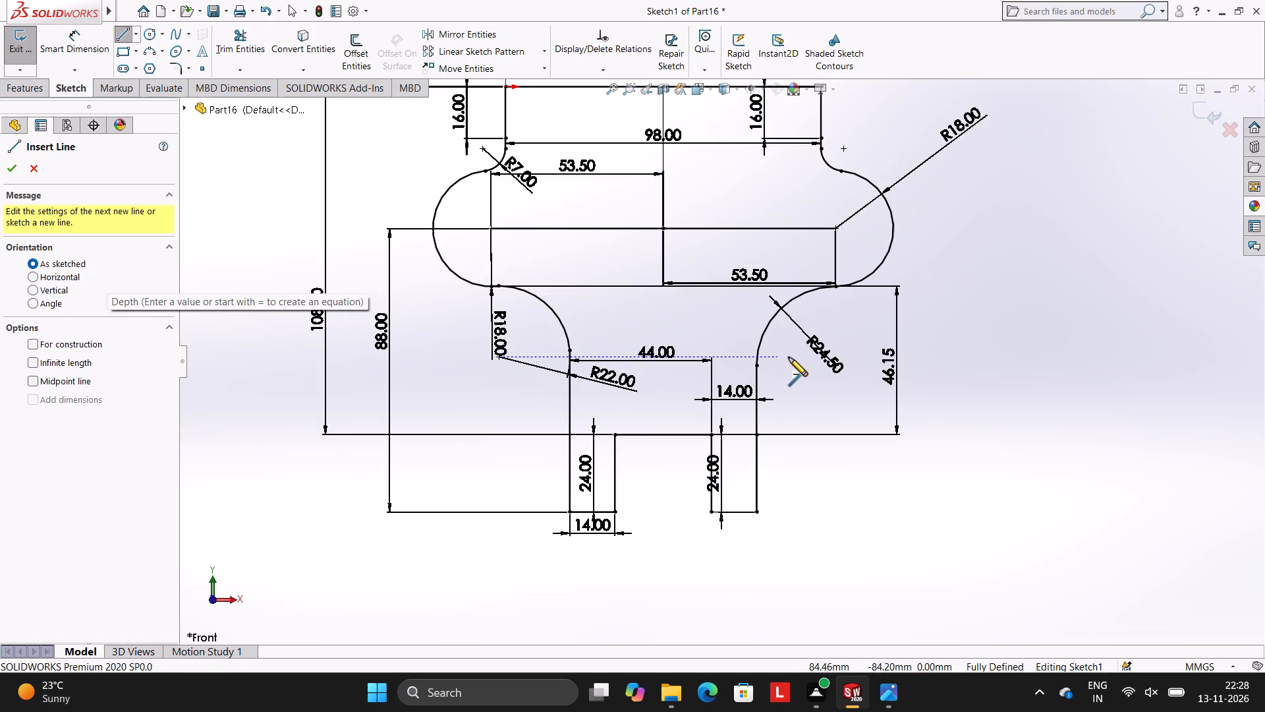
pyautogui.click(758, 367)
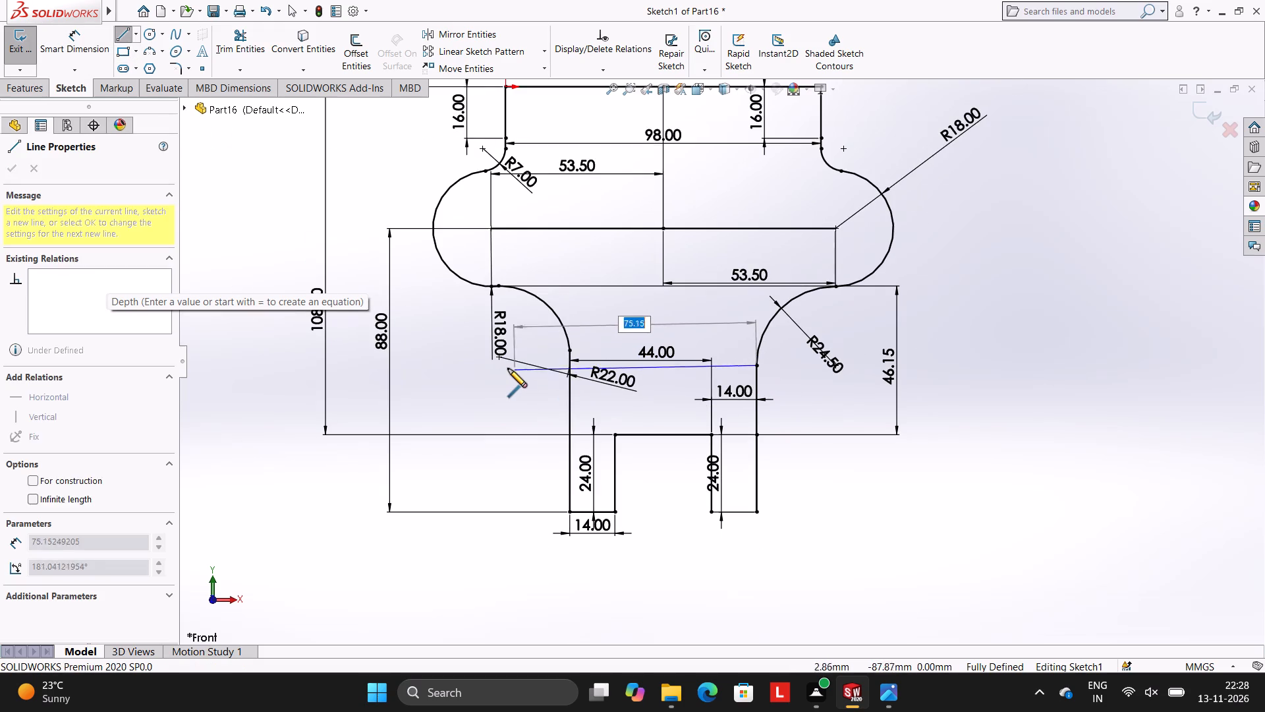
pyautogui.click(470, 366)
pyautogui.scroll(-4, 470, 366)
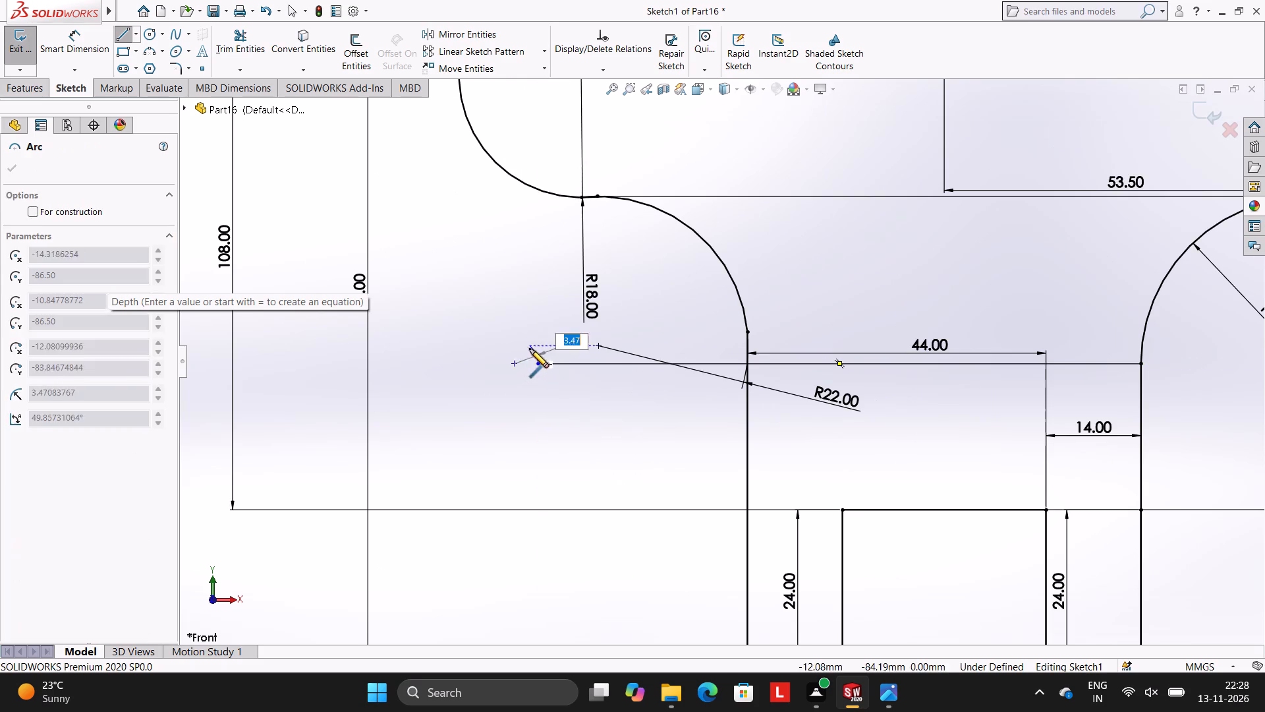
pyautogui.press('Escape')
pyautogui.press('Escape')
# Trim the portion of the new horizontal line that extends beyond the profile's left vertical edge.
pyautogui.click(246, 30)
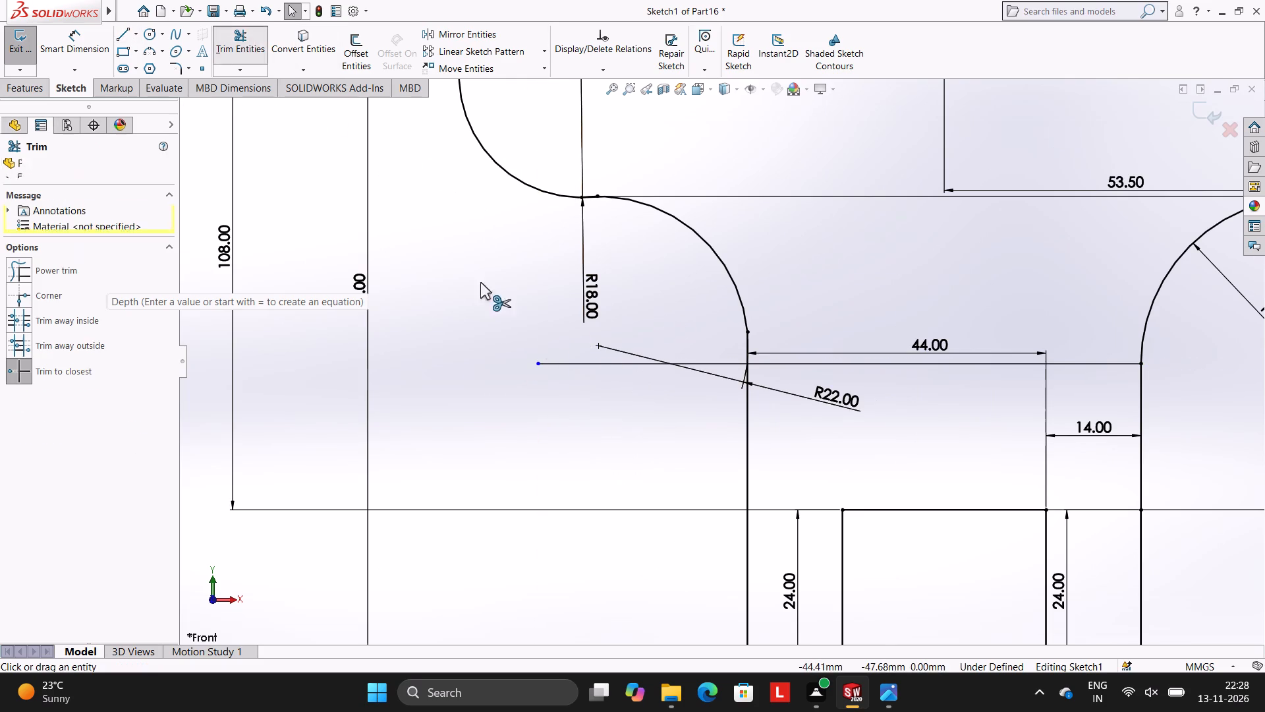
pyautogui.click(595, 362)
# Trim the short left vertical segment above the new horizontal line and the concave arc below the left lobe.
pyautogui.scroll(2, 960, 291)
pyautogui.scroll(-1, 954, 277)
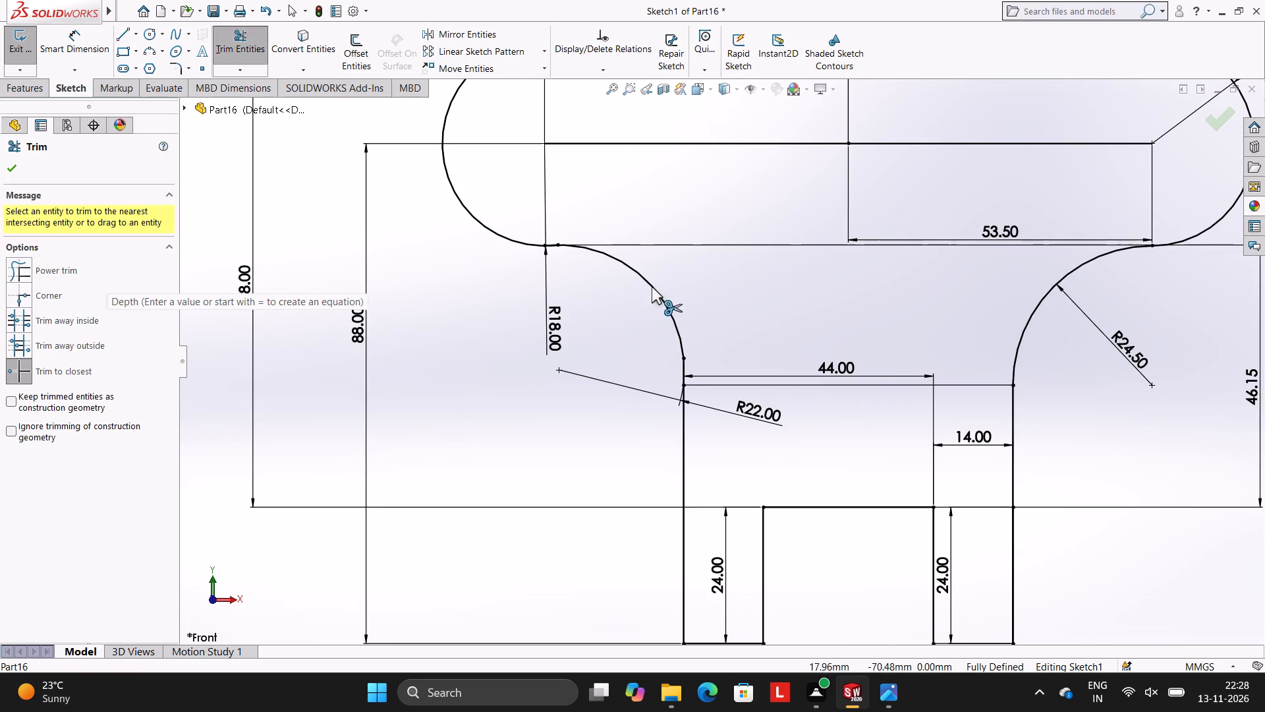
pyautogui.click(684, 372)
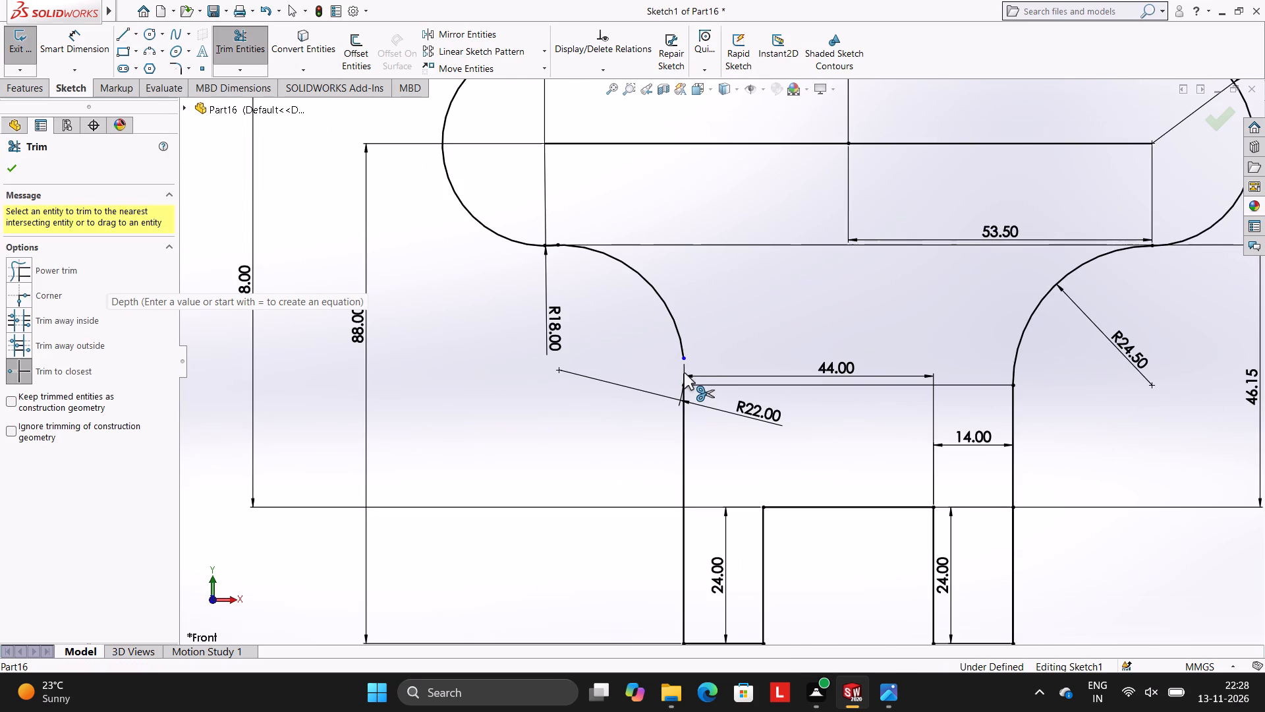
pyautogui.click(680, 351)
# Draw a three-point arc of radius 22 mm from the left lobe's lower end to the left end of the new horizontal line.
pyautogui.scroll(3, 689, 293)
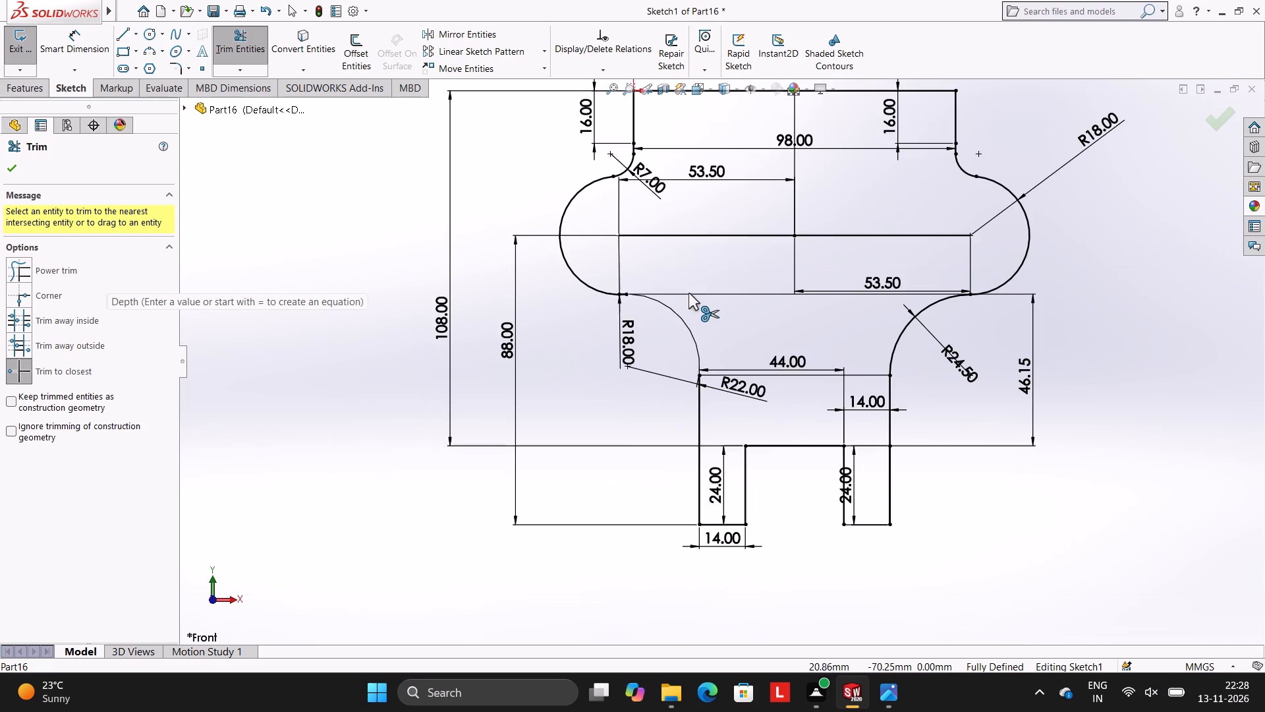
pyautogui.click(147, 49)
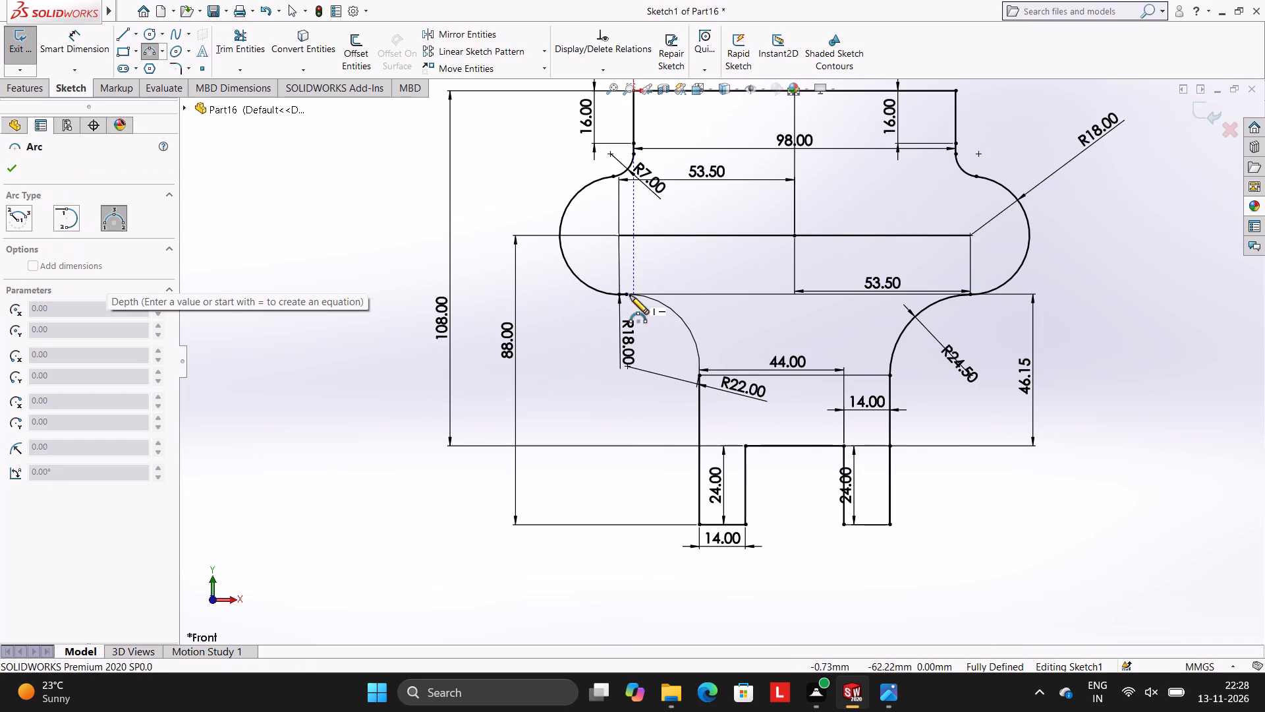
pyautogui.click(625, 295)
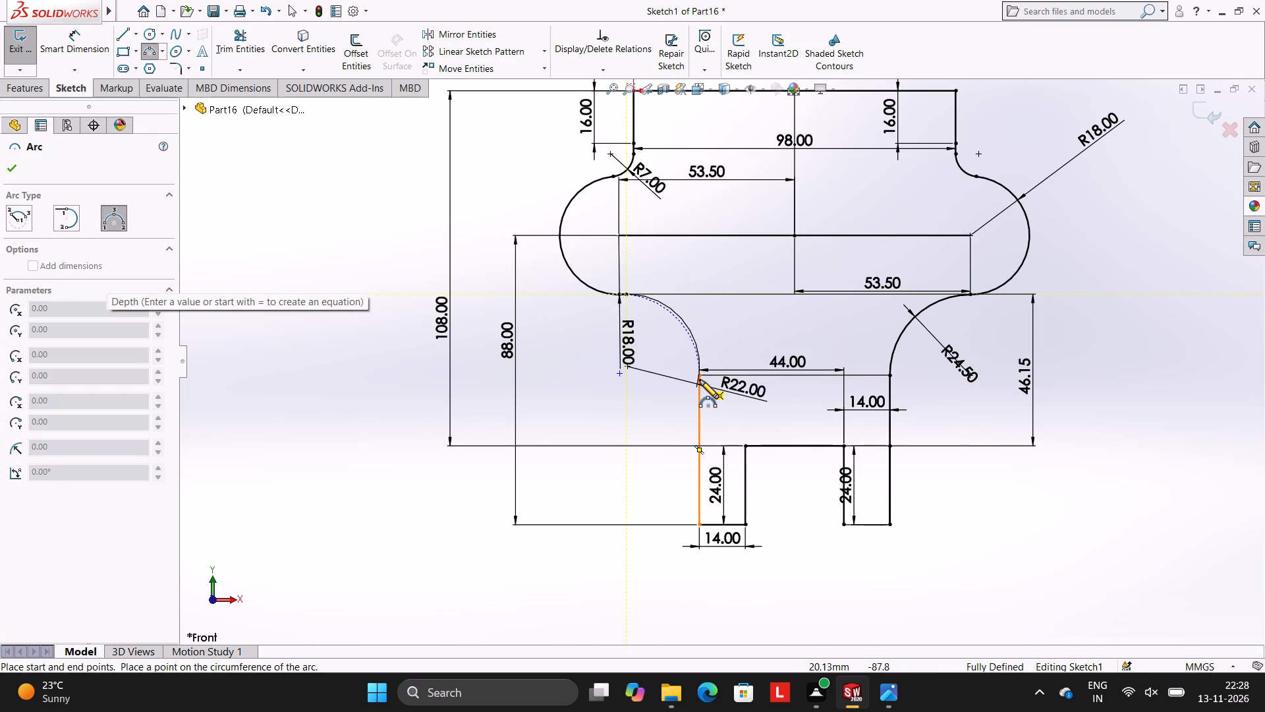
pyautogui.click(700, 378)
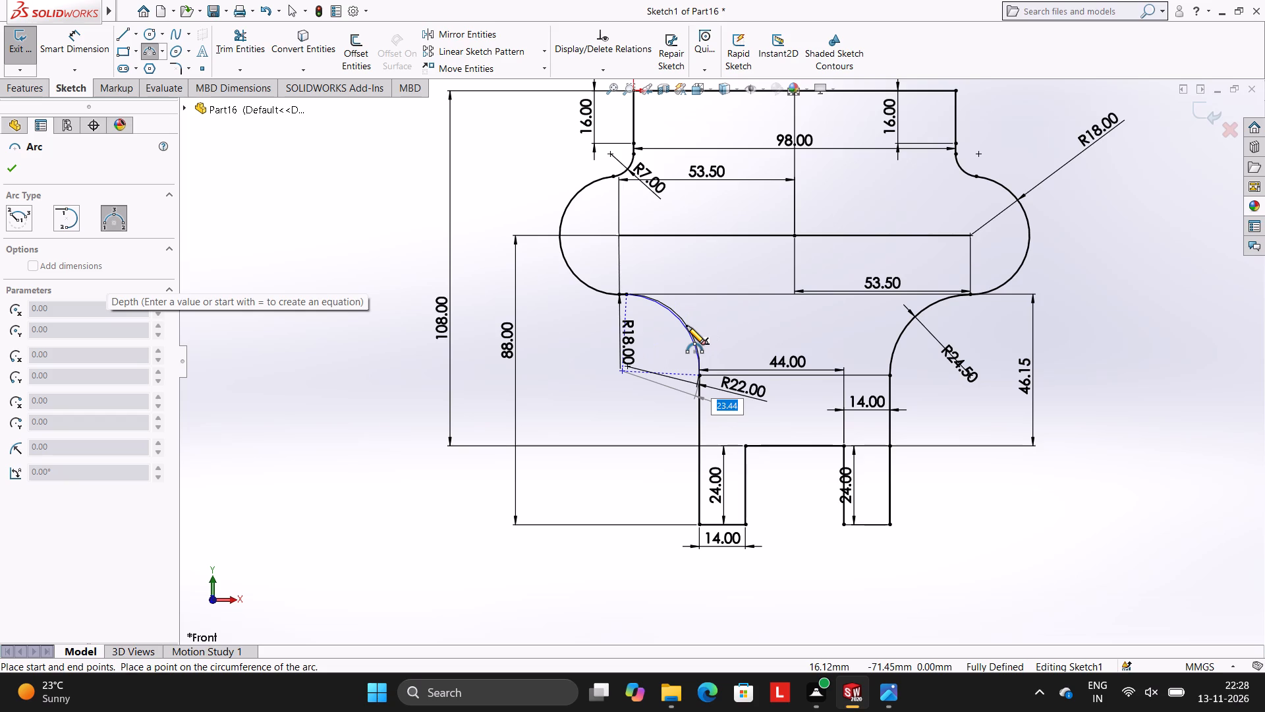
pyautogui.write('22')
pyautogui.press('Return')
pyautogui.press('Escape')
pyautogui.press('Escape')
pyautogui.press('Escape')
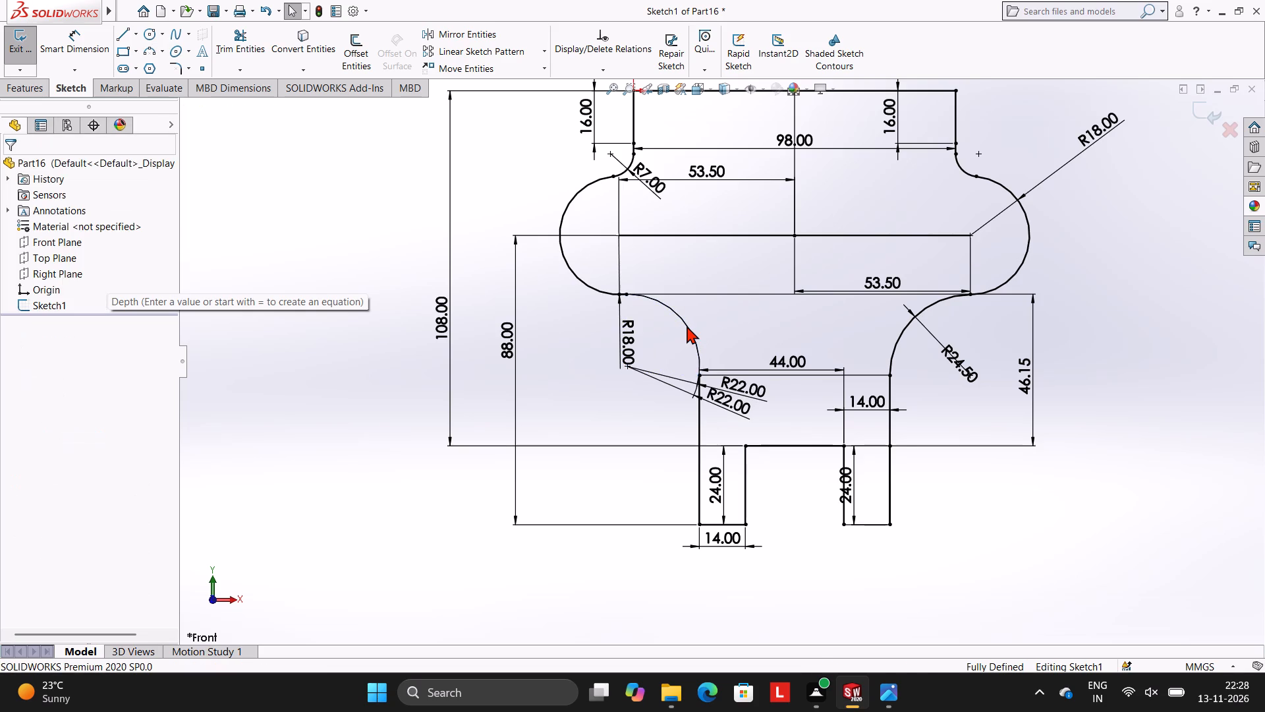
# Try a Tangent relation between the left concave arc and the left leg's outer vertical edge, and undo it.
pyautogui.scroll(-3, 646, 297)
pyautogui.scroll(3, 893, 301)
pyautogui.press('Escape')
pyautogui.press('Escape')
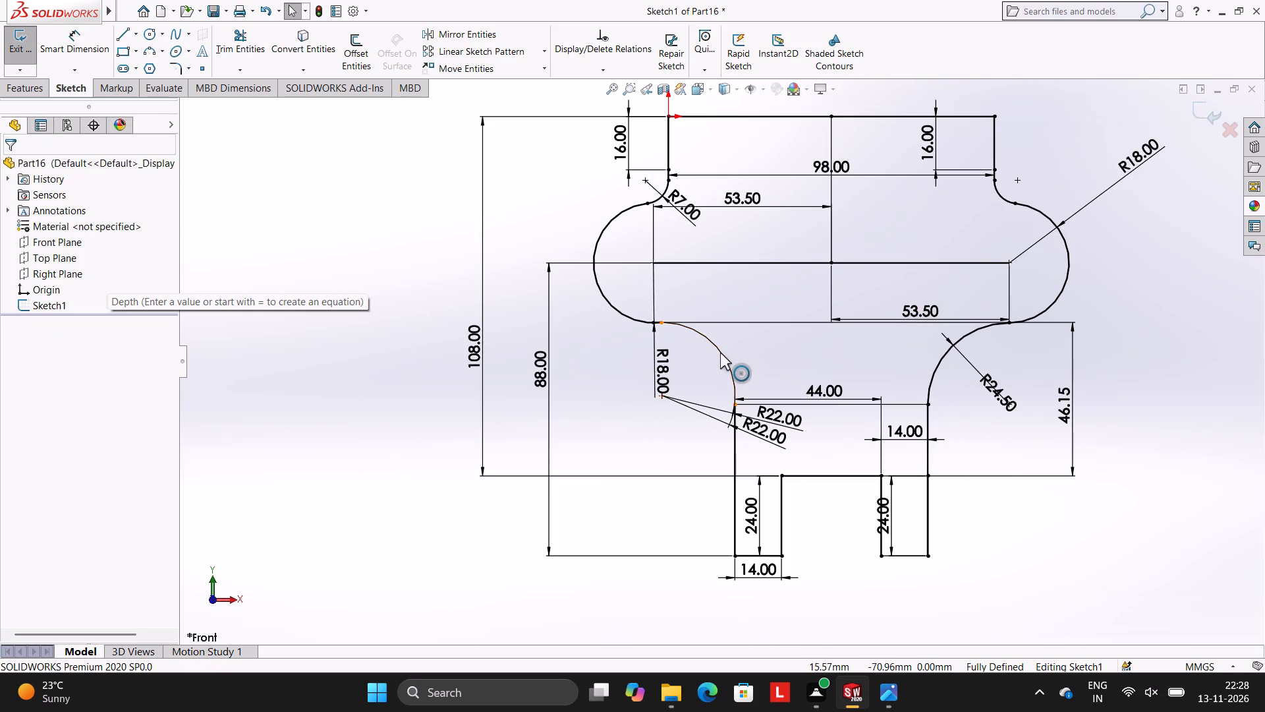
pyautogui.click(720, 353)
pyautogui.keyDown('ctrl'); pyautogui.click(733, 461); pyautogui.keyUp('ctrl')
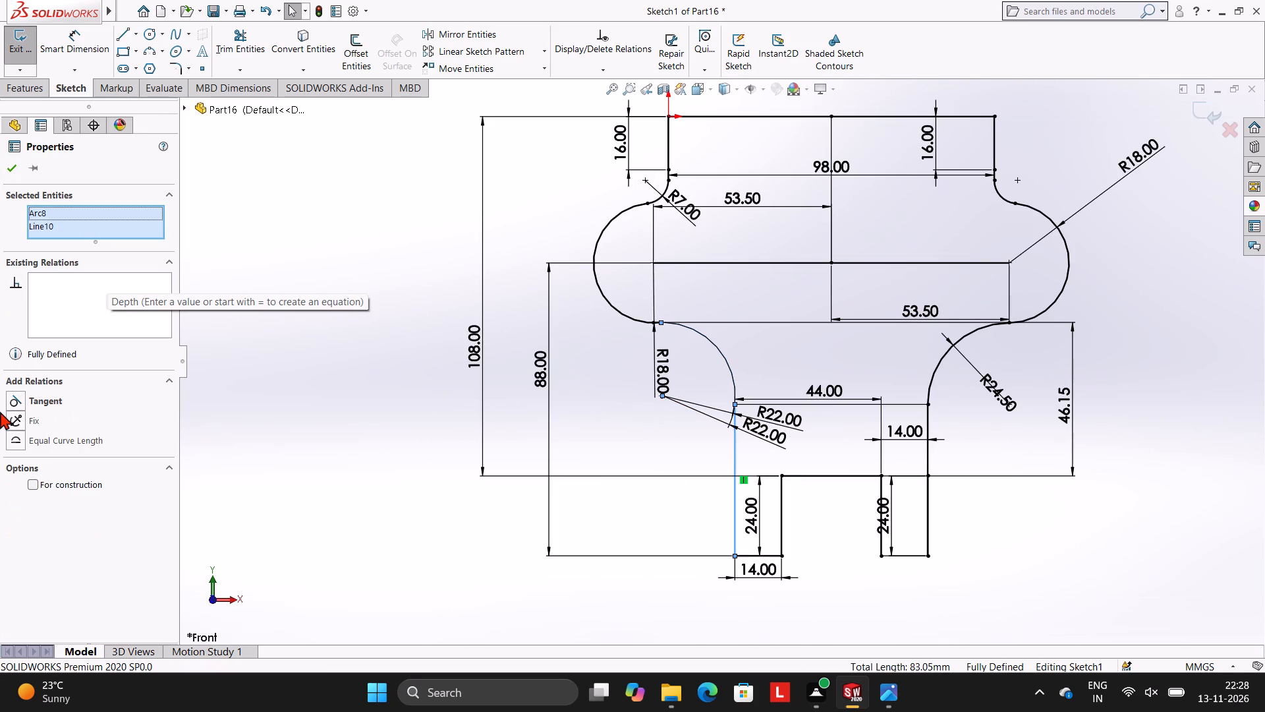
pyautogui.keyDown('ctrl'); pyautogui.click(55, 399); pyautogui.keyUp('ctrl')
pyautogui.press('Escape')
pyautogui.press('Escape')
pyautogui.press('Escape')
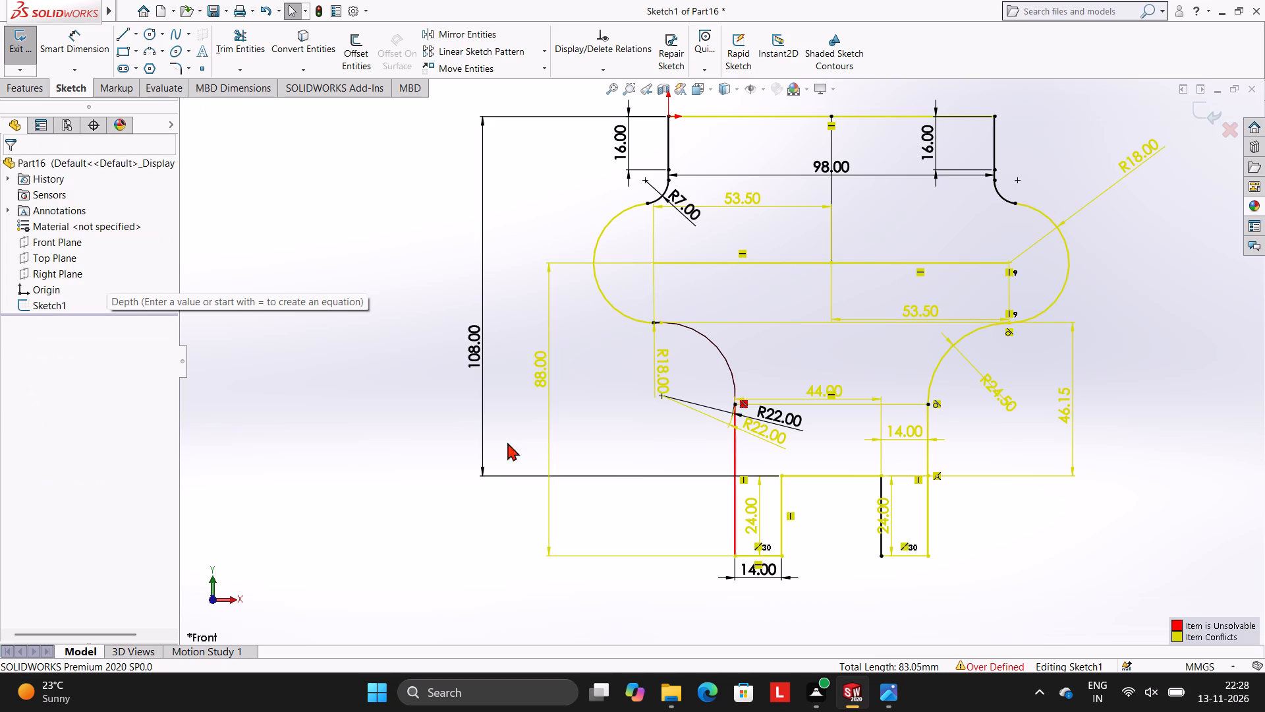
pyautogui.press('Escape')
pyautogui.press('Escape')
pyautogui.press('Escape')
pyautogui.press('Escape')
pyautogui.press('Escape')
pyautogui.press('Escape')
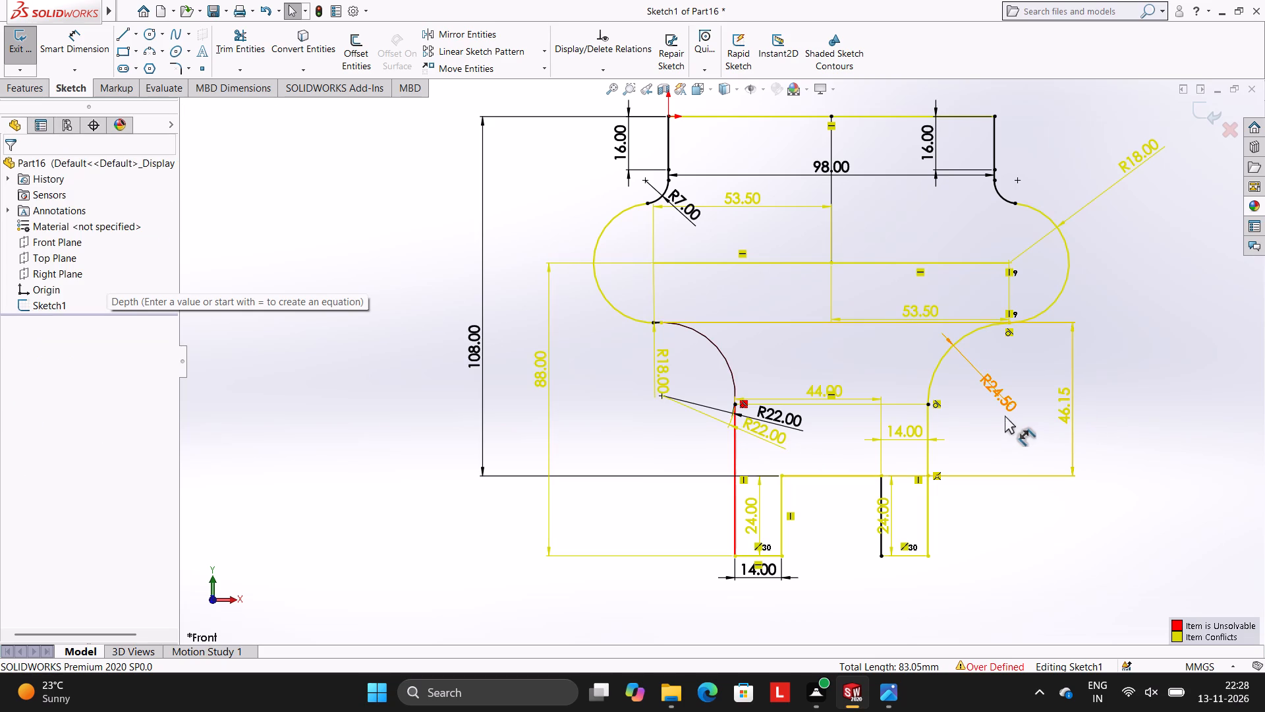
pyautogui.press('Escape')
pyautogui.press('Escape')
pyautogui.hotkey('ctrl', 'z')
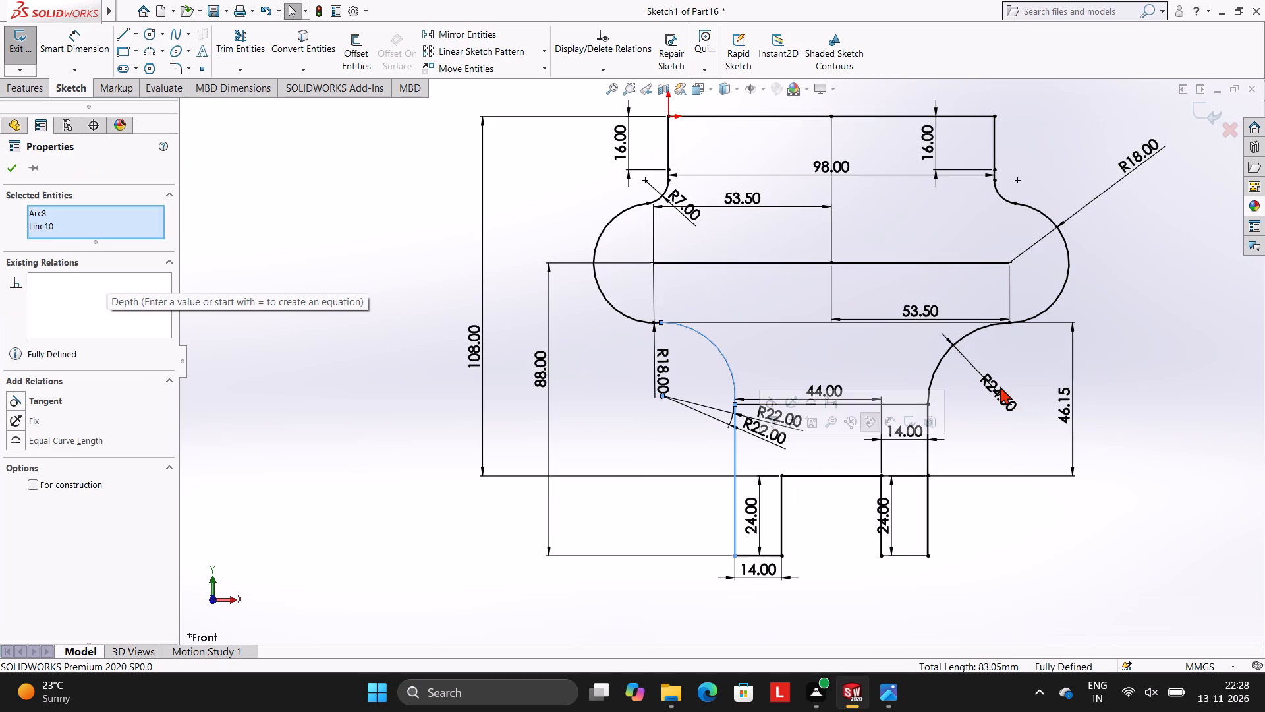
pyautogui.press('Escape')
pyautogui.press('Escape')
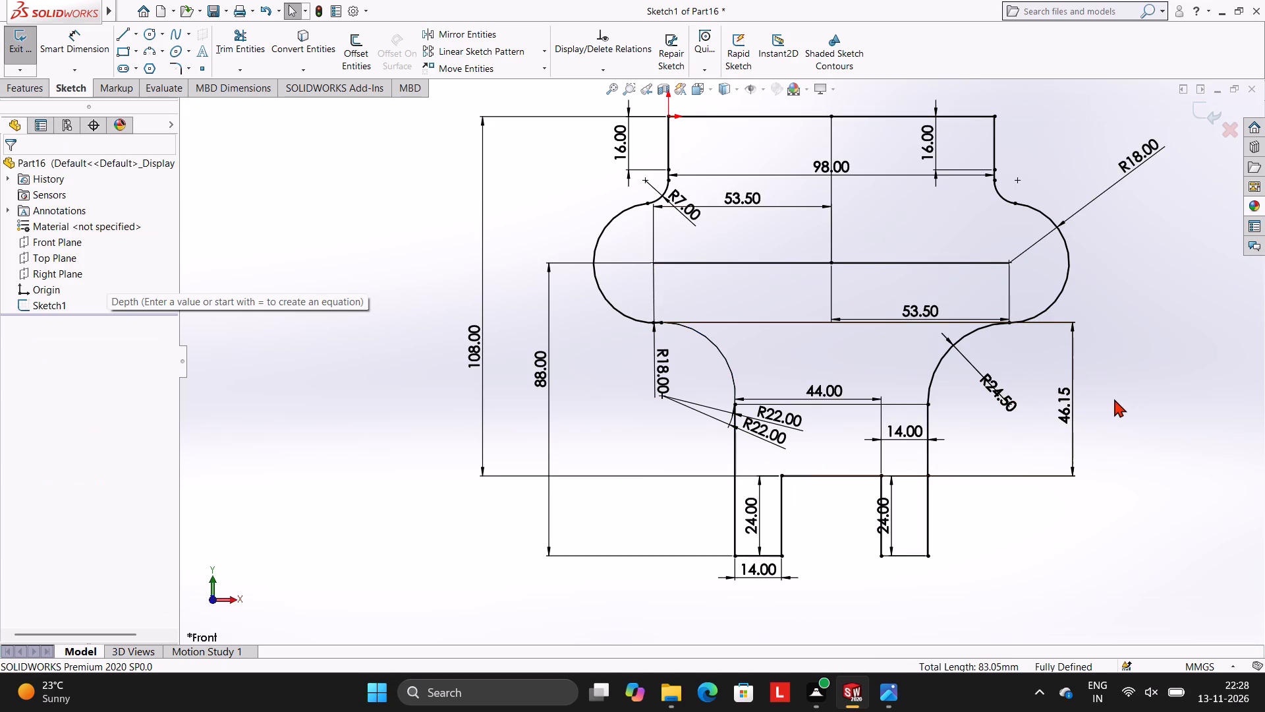
# Extrude both regions of the profile sketch, the lobed body and the two-legged lower part, to a blind depth of 15 mm.
pyautogui.scroll(2, 1075, 388)
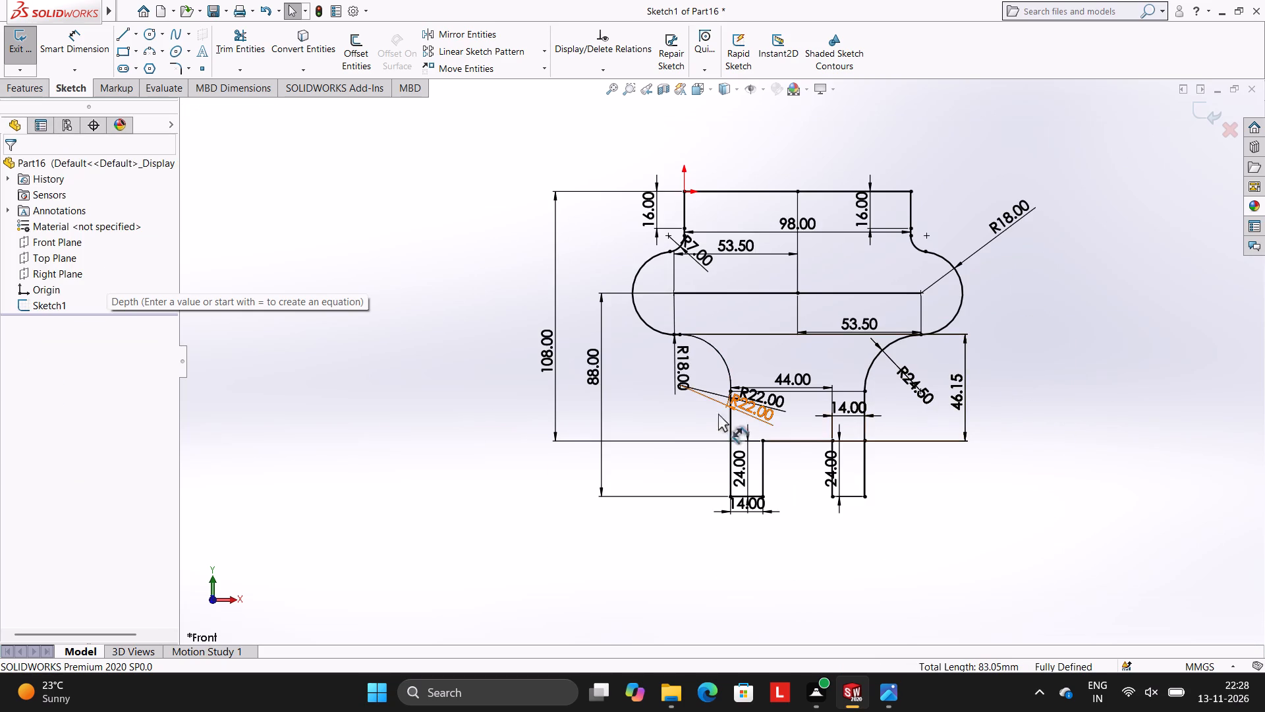
pyautogui.click(32, 80)
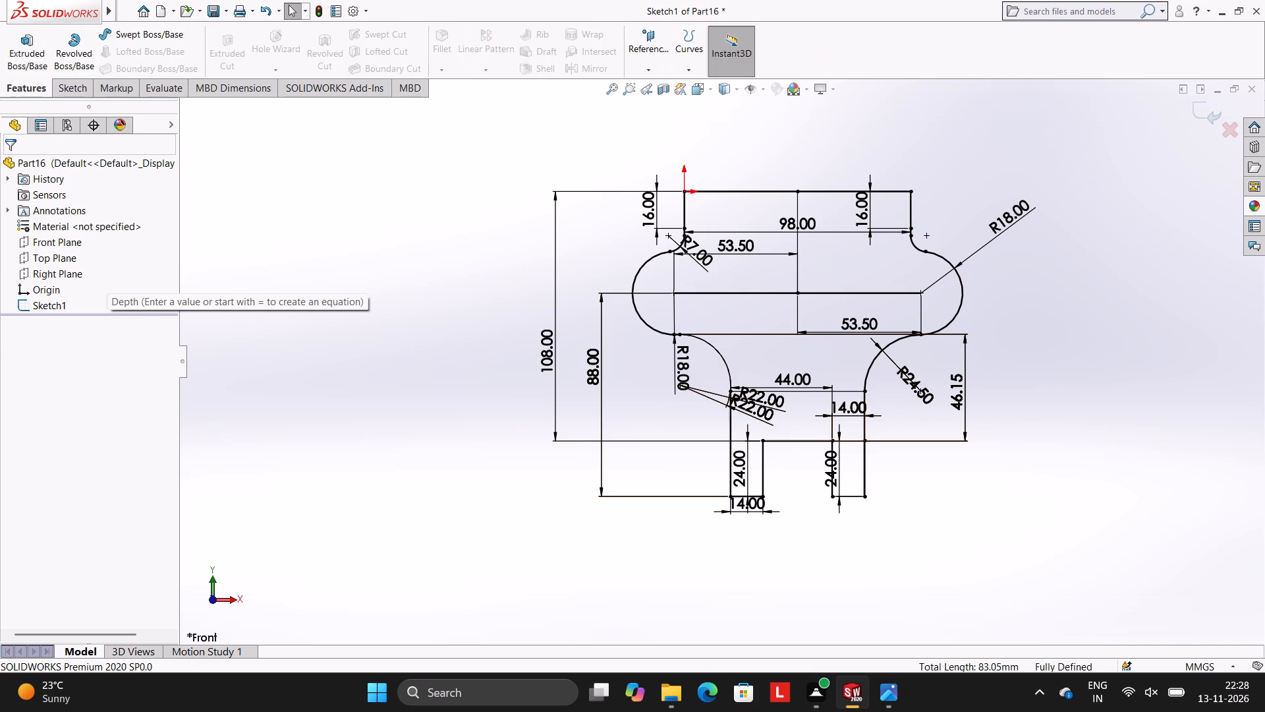
pyautogui.click(40, 40)
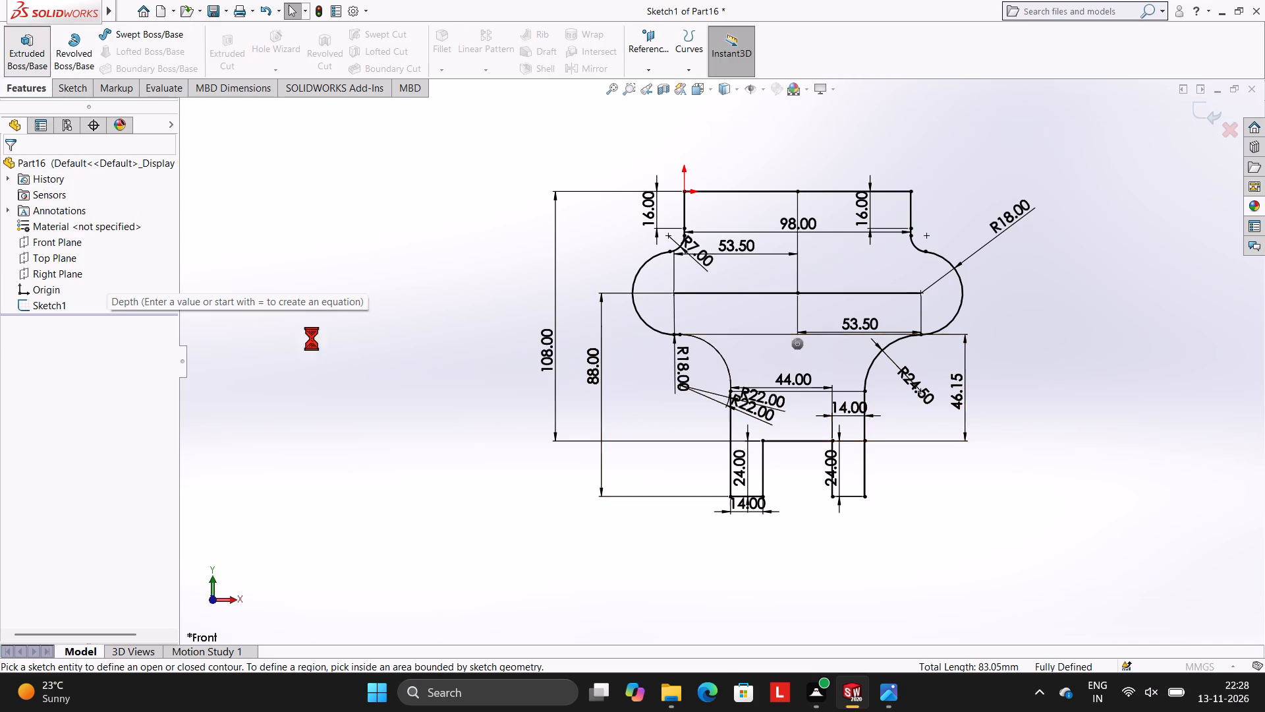
pyautogui.click(793, 330)
pyautogui.click(783, 446)
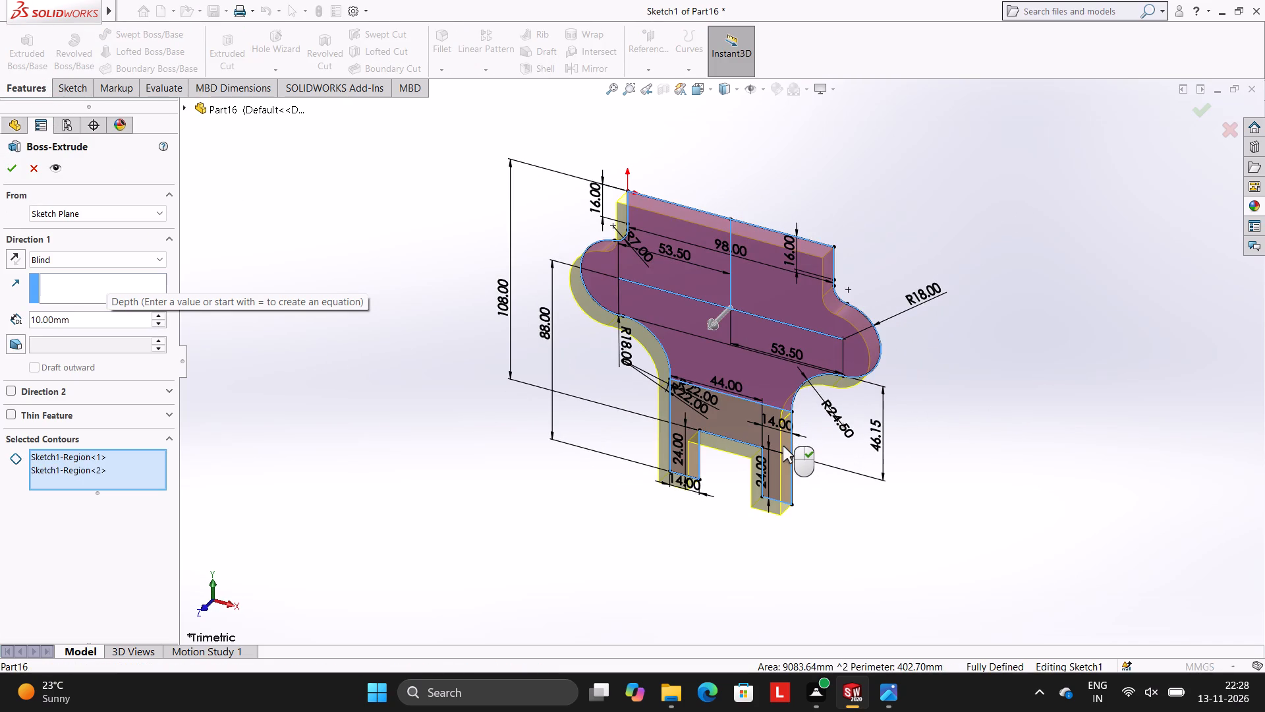
pyautogui.moveTo(1020, 401); pyautogui.dragTo(1064, 312, button='middle')
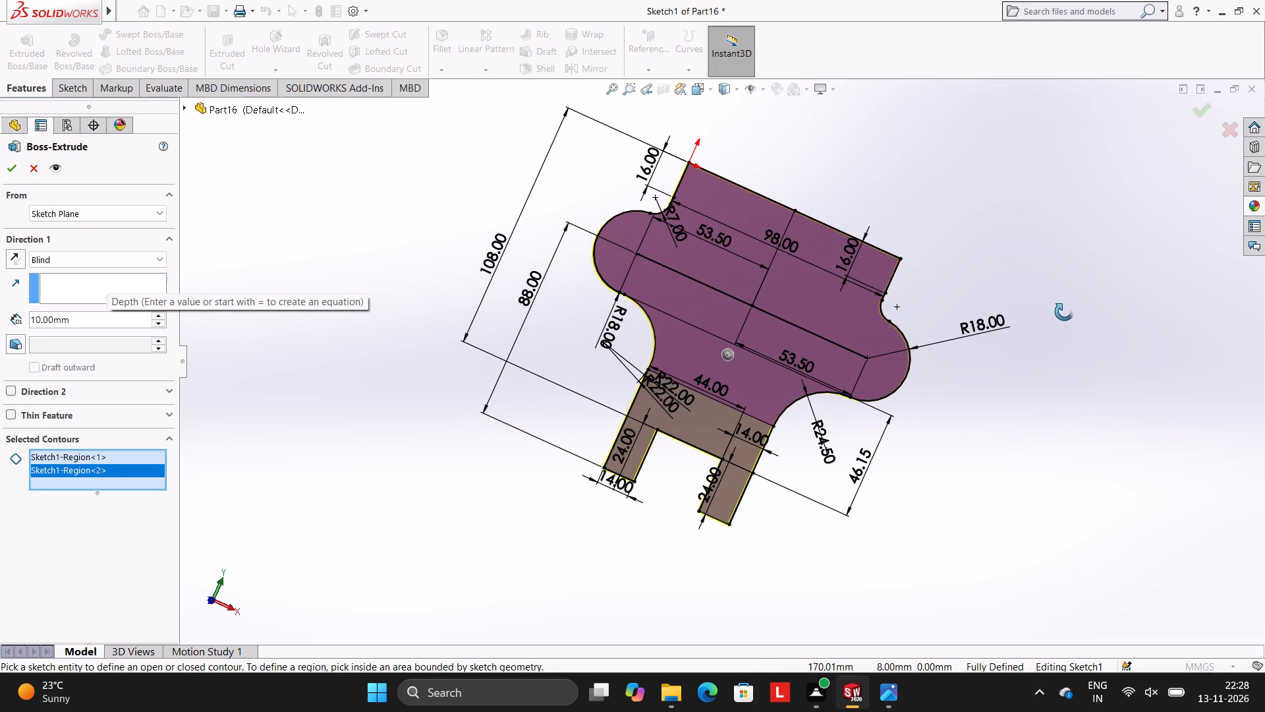
pyautogui.moveTo(1064, 312); pyautogui.dragTo(1063, 312, button='middle')
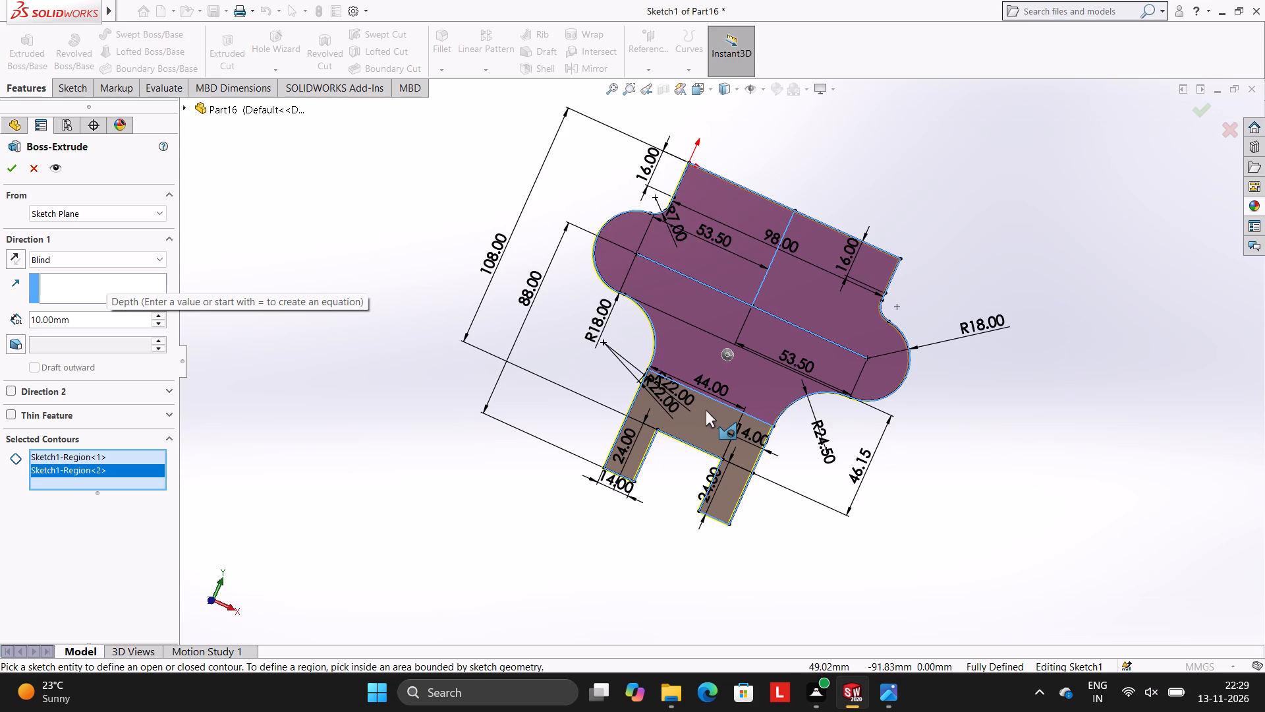
pyautogui.click(71, 318)
pyautogui.press('BackSpace')
pyautogui.press('BackSpace')
pyautogui.press('BackSpace')
pyautogui.press('BackSpace')
pyautogui.press('BackSpace')
pyautogui.press('BackSpace')
pyautogui.press('BackSpace')
pyautogui.press('BackSpace')
pyautogui.press('BackSpace')
pyautogui.press('BackSpace')
pyautogui.press('BackSpace')
pyautogui.press('BackSpace')
pyautogui.press('BackSpace')
pyautogui.press('BackSpace')
pyautogui.press('BackSpace')
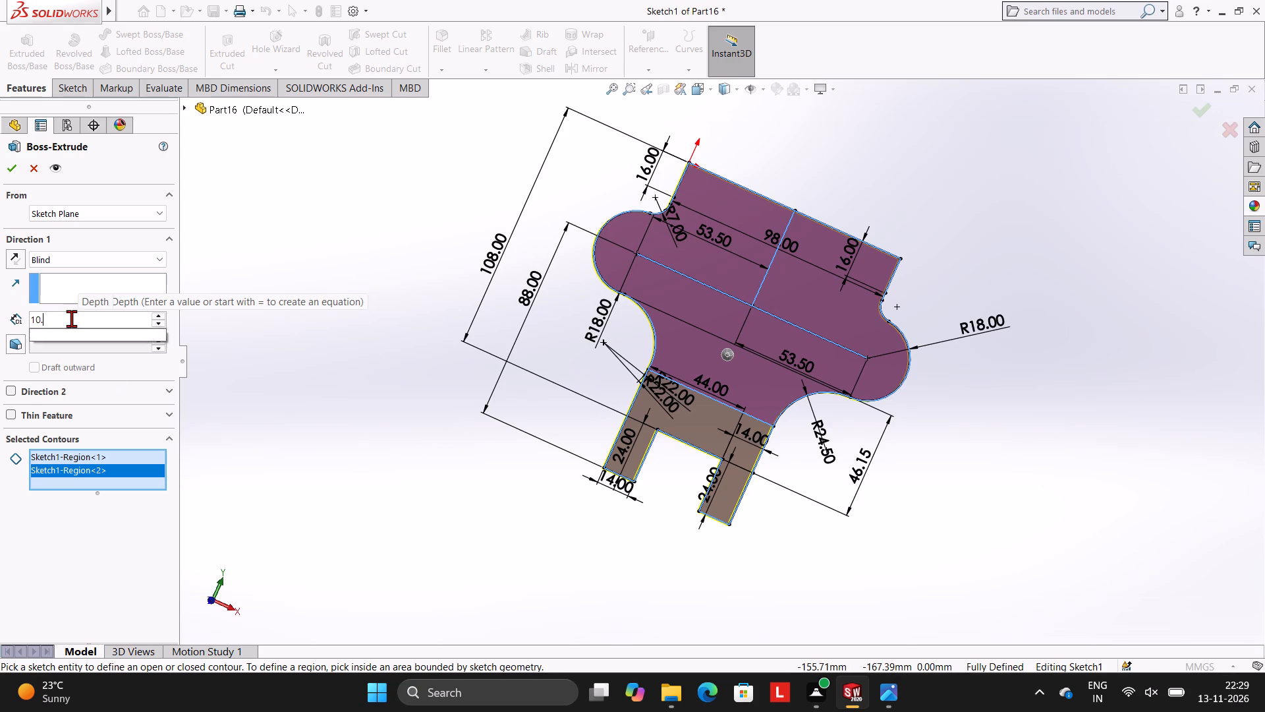
pyautogui.write('15')
pyautogui.press('Return')
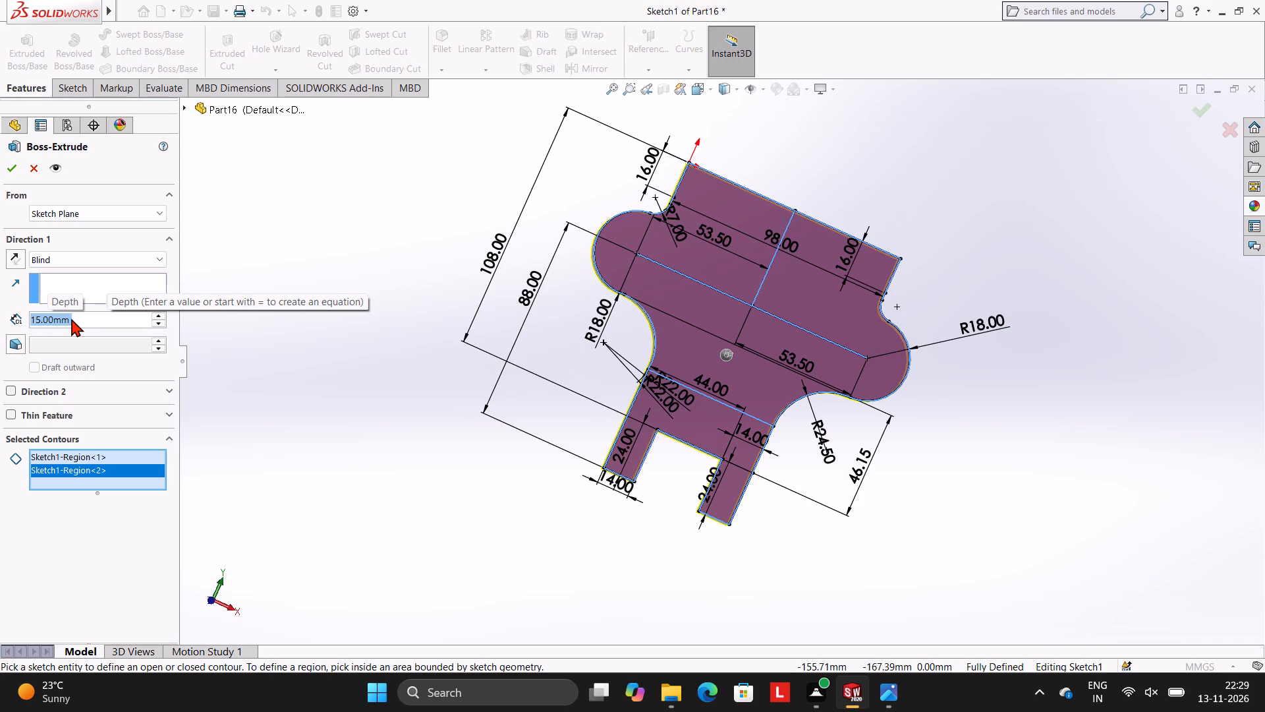
pyautogui.click(1, 169)
pyautogui.click(14, 169)
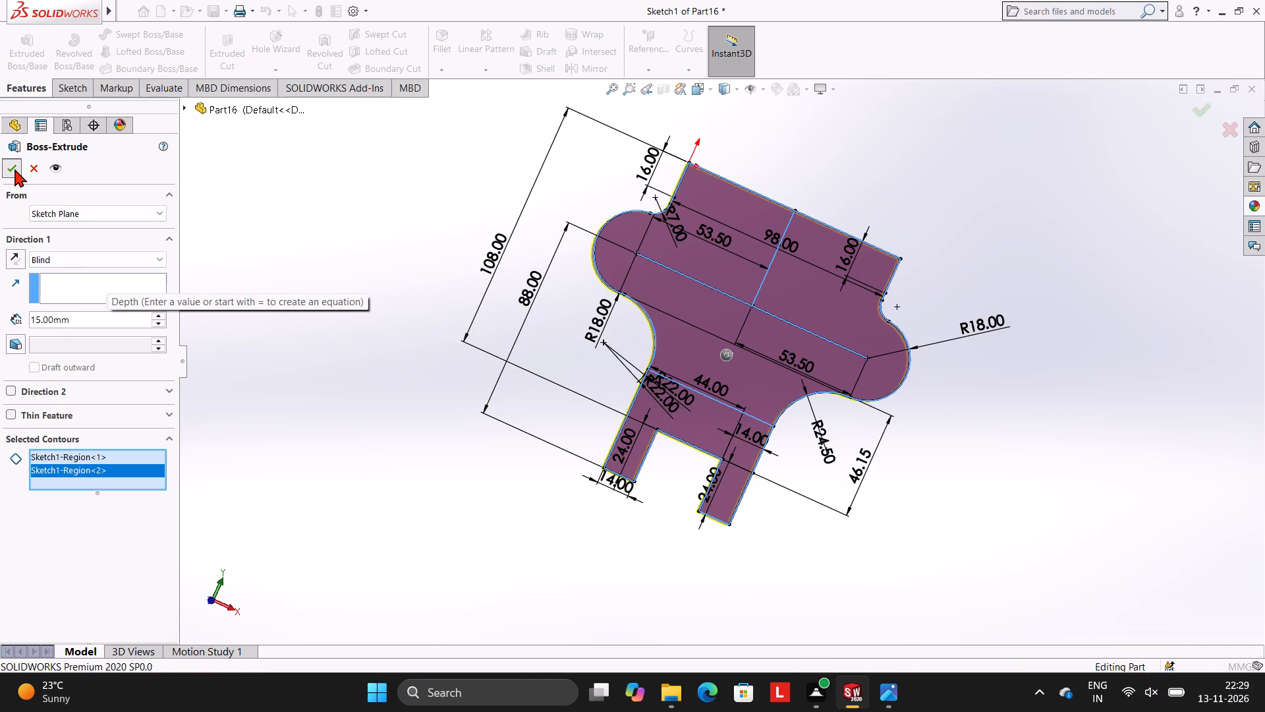
pyautogui.click(316, 207)
# Examine the extruded plate's faces and edges from several angles.
pyautogui.moveTo(858, 293); pyautogui.dragTo(852, 239, button='middle')
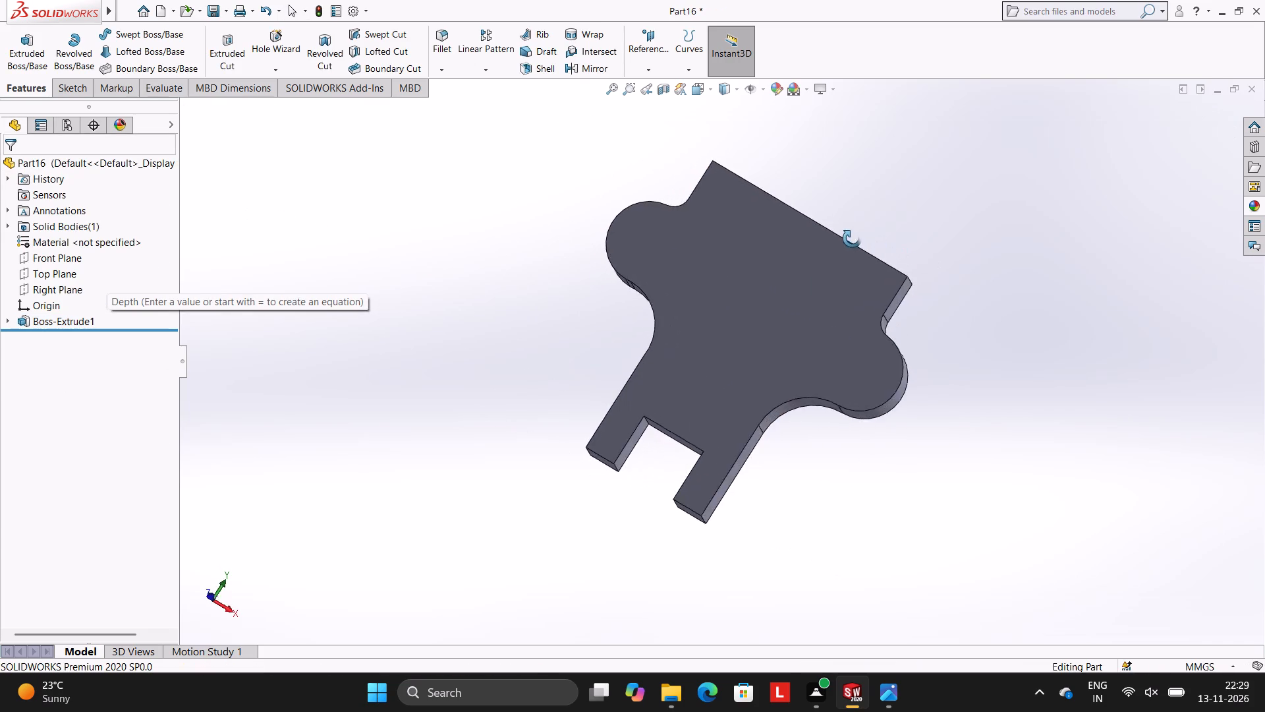
pyautogui.moveTo(852, 239); pyautogui.dragTo(866, 285, button='middle')
pyautogui.moveTo(965, 291); pyautogui.dragTo(962, 307, button='middle')
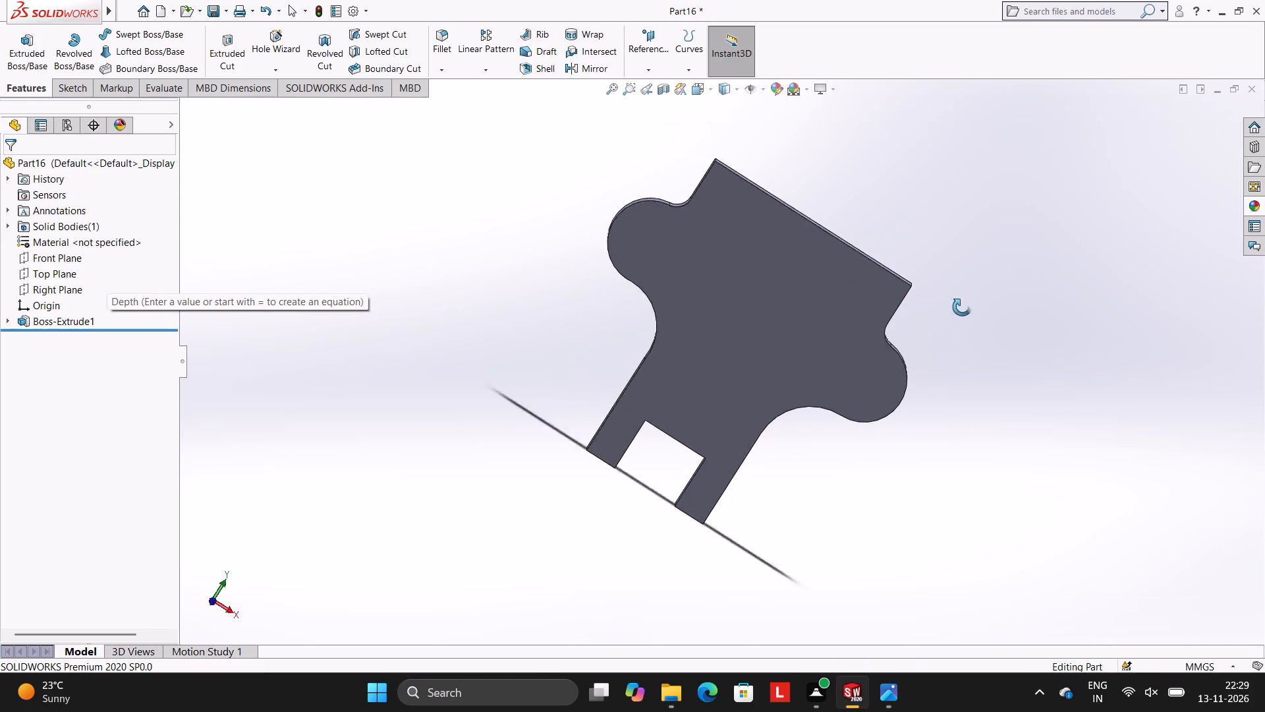
pyautogui.moveTo(962, 307); pyautogui.dragTo(989, 278, button='middle')
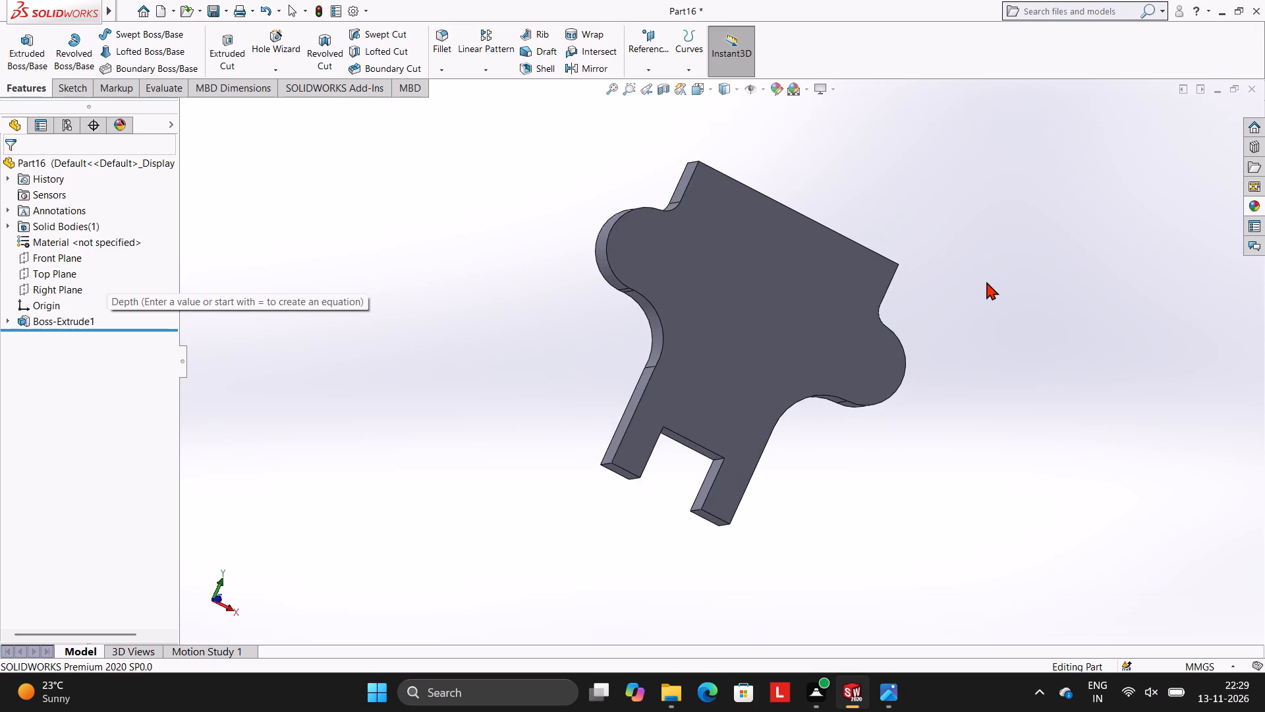
pyautogui.moveTo(986, 282); pyautogui.dragTo(970, 286, button='middle')
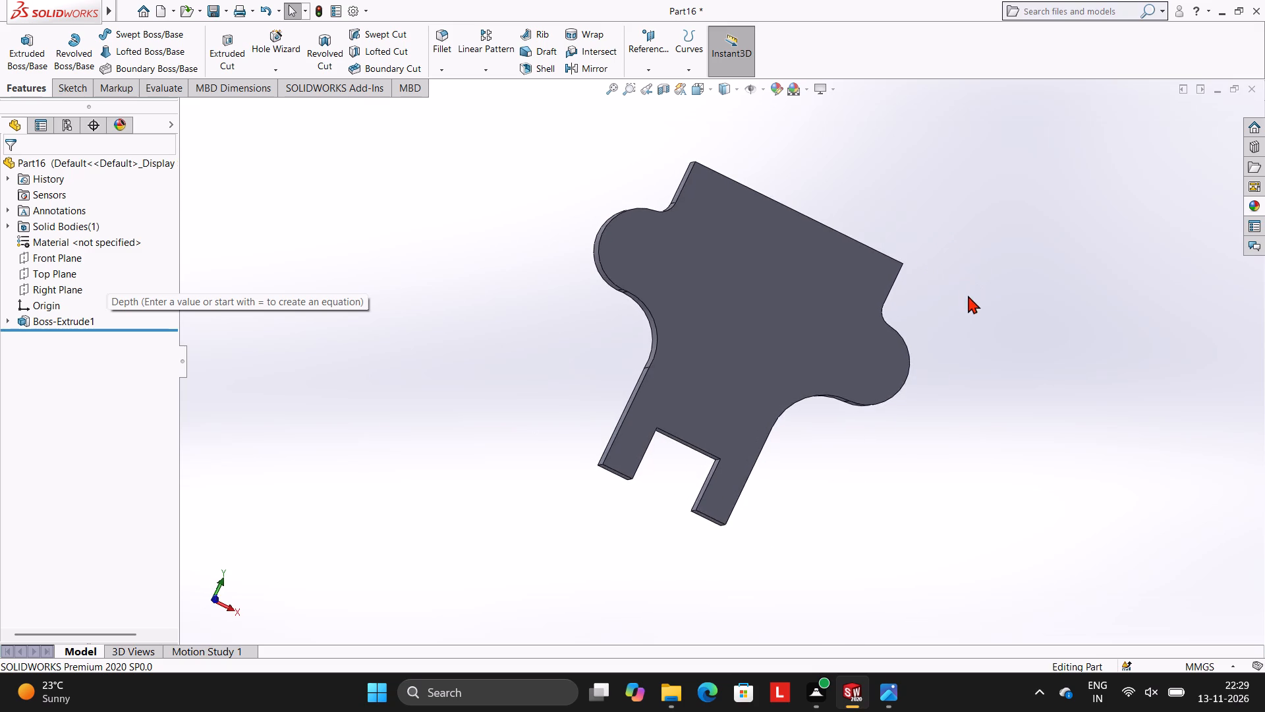
pyautogui.scroll(-2, 972, 312)
pyautogui.scroll(4, 965, 333)
pyautogui.moveTo(733, 350); pyautogui.dragTo(742, 560, button='middle')
pyautogui.moveTo(744, 349); pyautogui.dragTo(586, 229, button='middle')
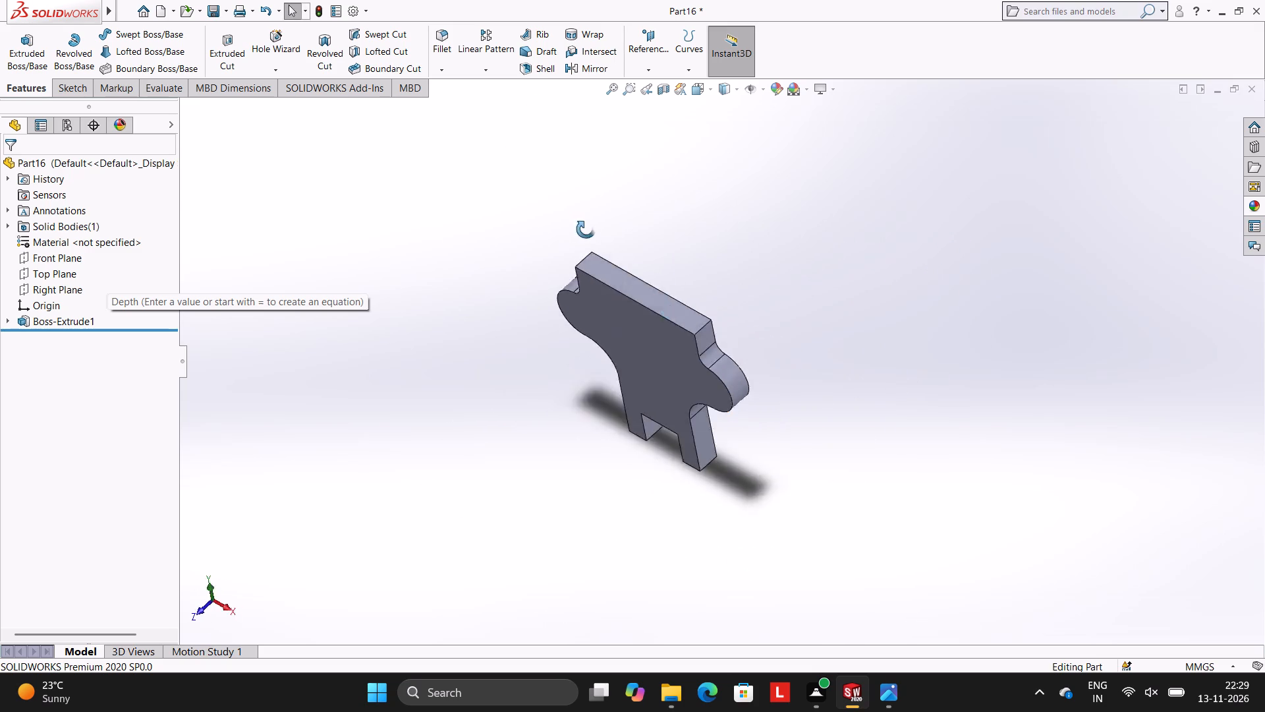
pyautogui.moveTo(586, 229); pyautogui.dragTo(582, 227, button='middle')
pyautogui.moveTo(767, 326); pyautogui.dragTo(889, 196, button='middle')
pyautogui.moveTo(864, 274); pyautogui.dragTo(855, 264, button='middle')
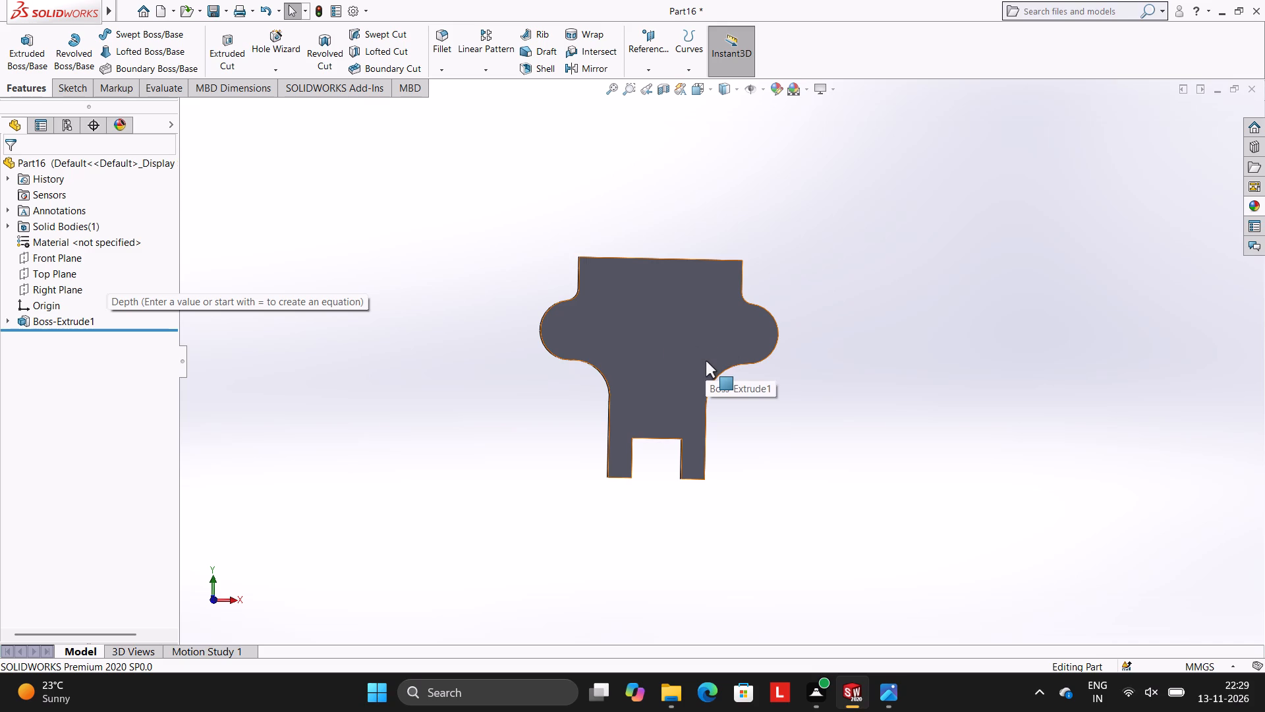
# Start a new sketch on the plate's large front face, viewed straight on.
pyautogui.click(643, 340)
pyautogui.click(702, 295)
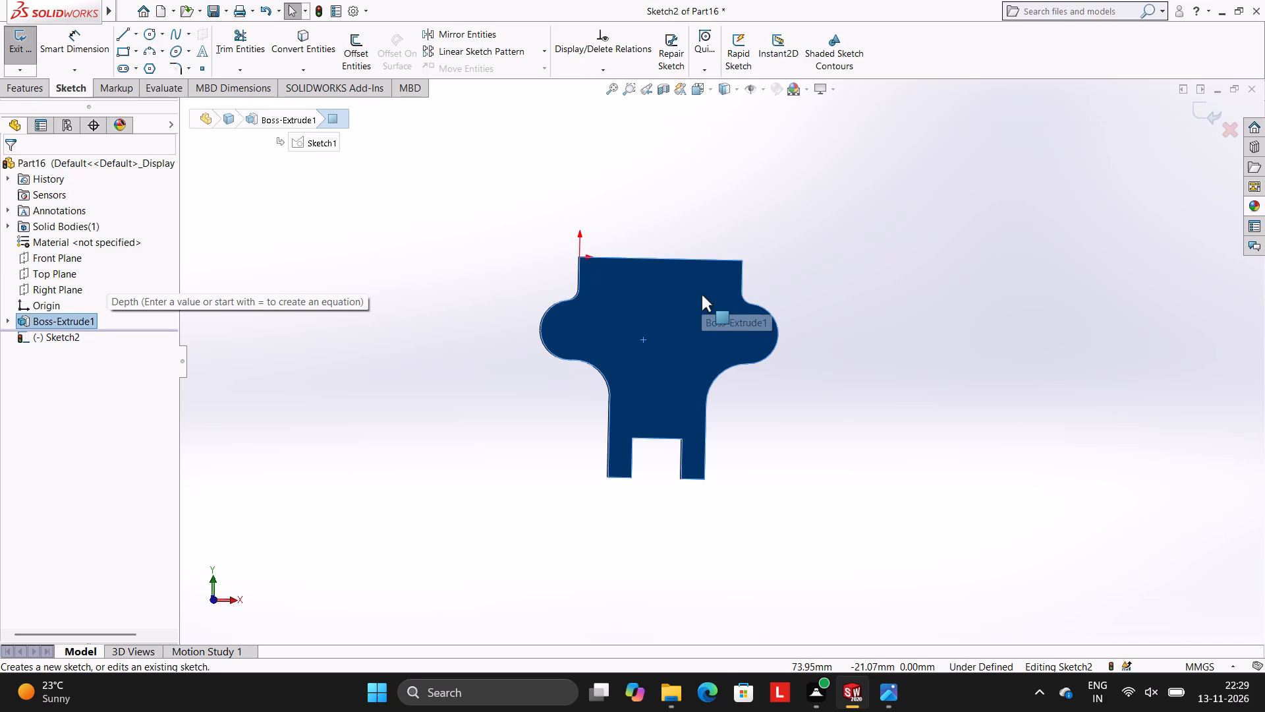
pyautogui.hotkey('ctrl', '8')
pyautogui.scroll(2, 734, 286)
pyautogui.scroll(-1, 739, 291)
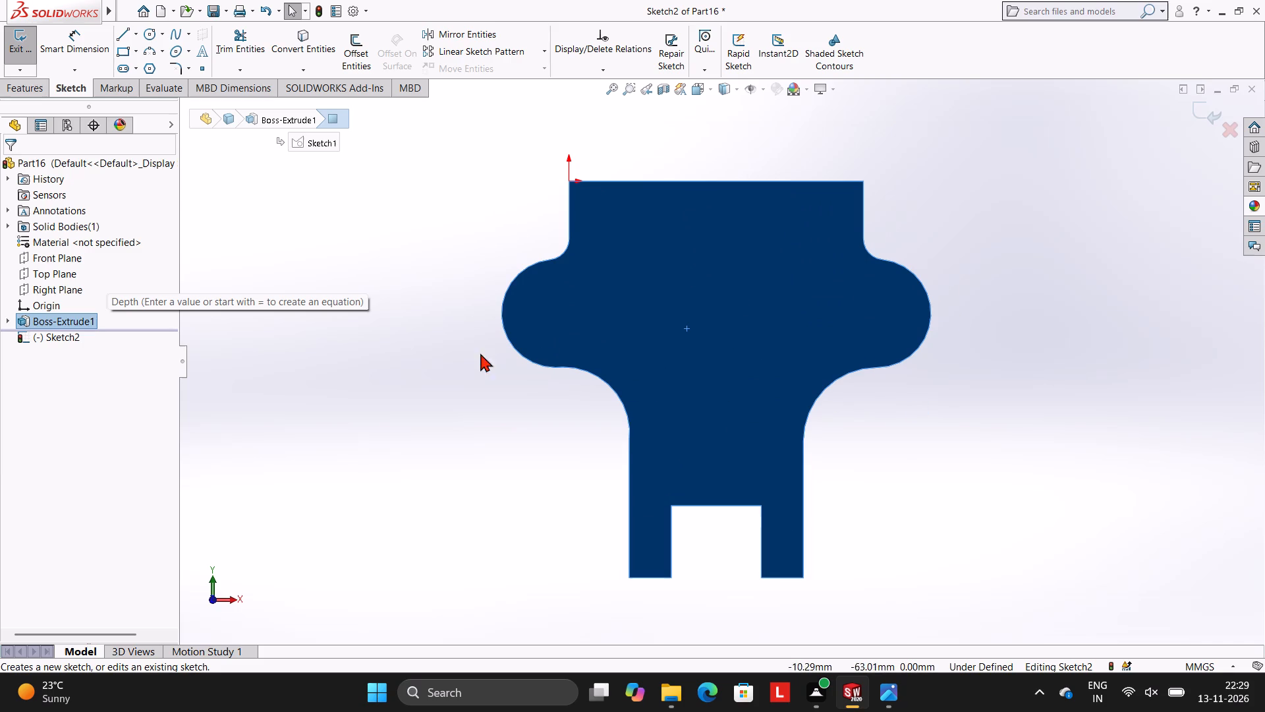
pyautogui.press('Escape')
pyautogui.press('Escape')
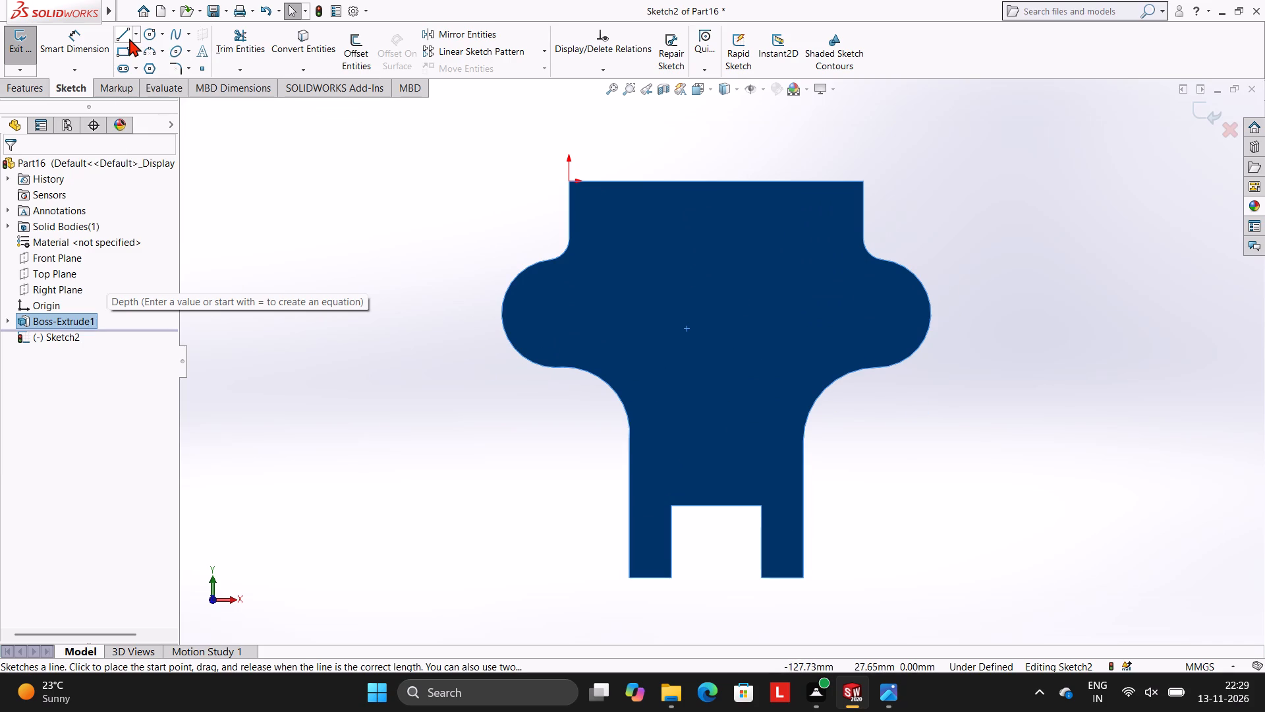
# Draw a horizontal line about 107 mm long connecting the centres of the left and right lobes.
pyautogui.click(120, 32)
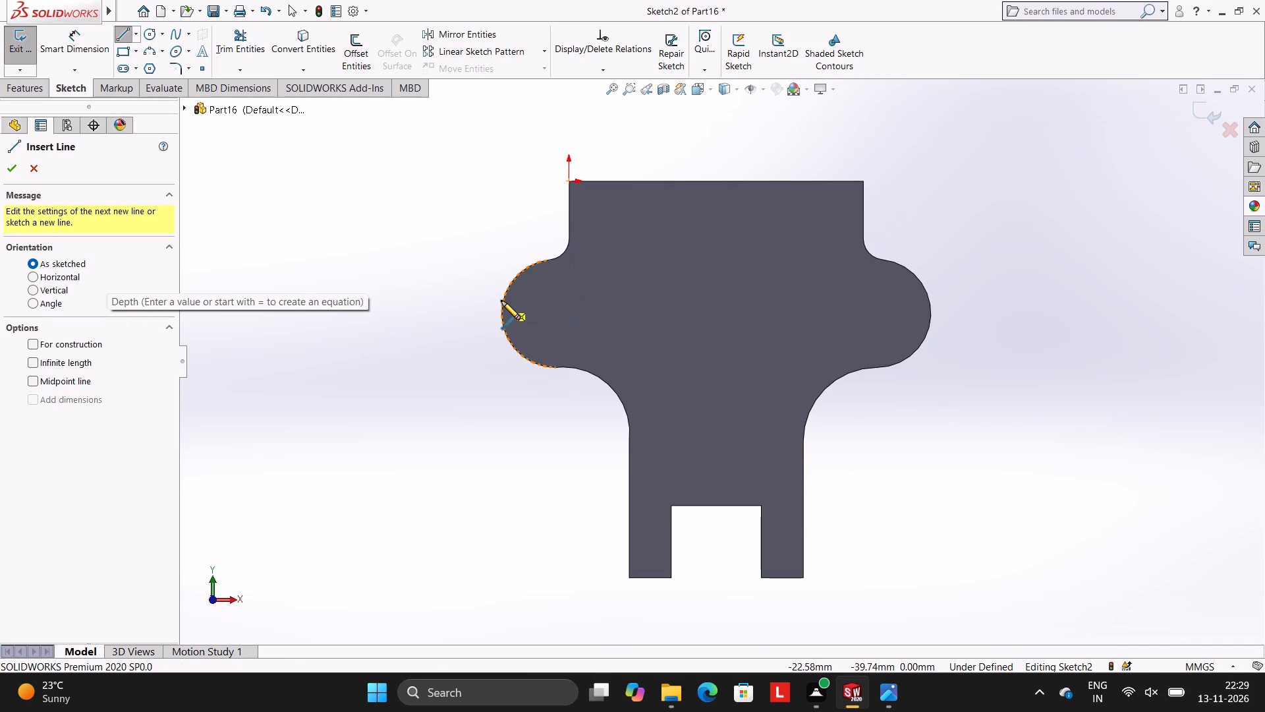
pyautogui.click(557, 312)
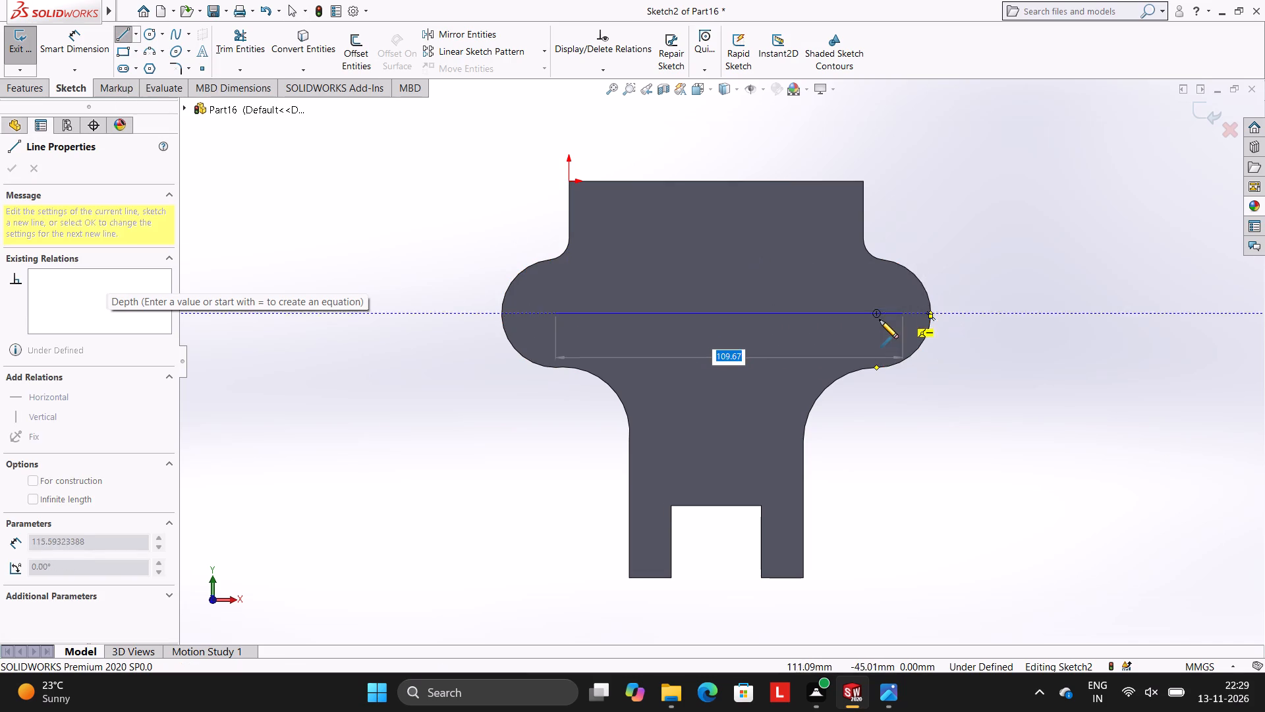
pyautogui.click(877, 311)
pyautogui.press('Escape')
pyautogui.press('Escape')
pyautogui.press('Escape')
pyautogui.press('Escape')
pyautogui.press('Escape')
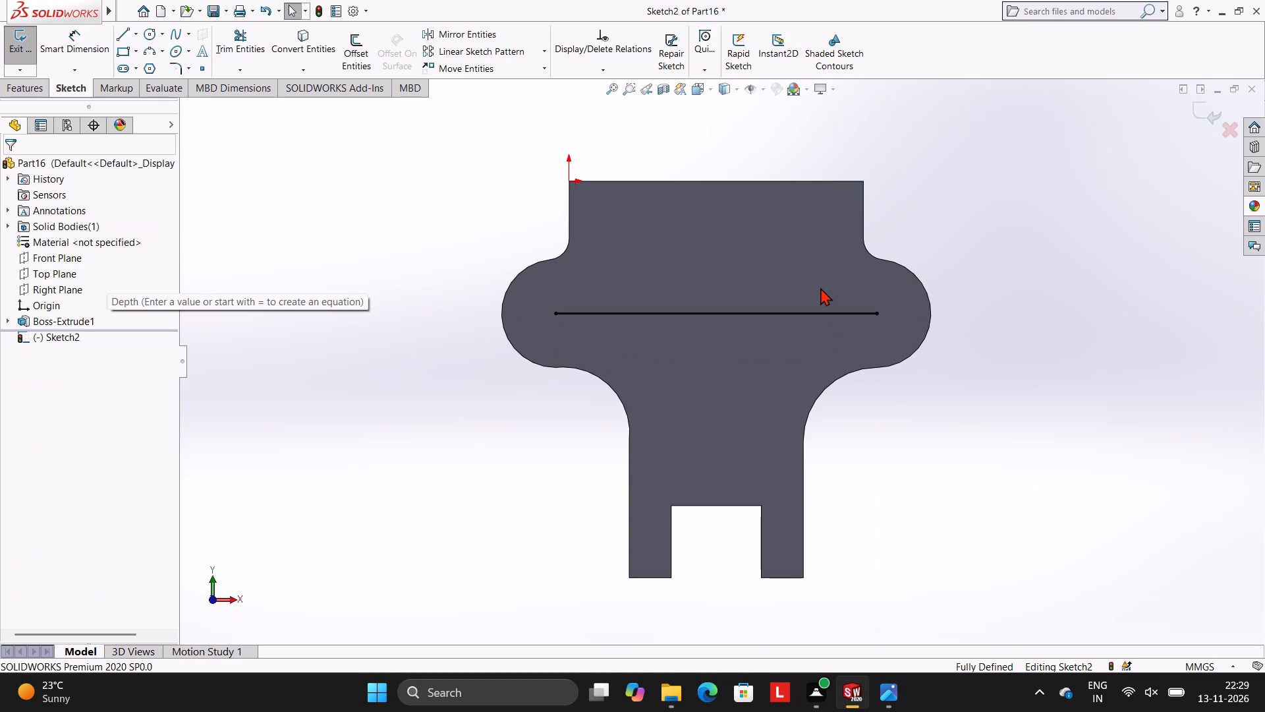
# Draw a circle of diameter 7 mm centred on the line's left endpoint, using diameter dimensions.
pyautogui.click(145, 28)
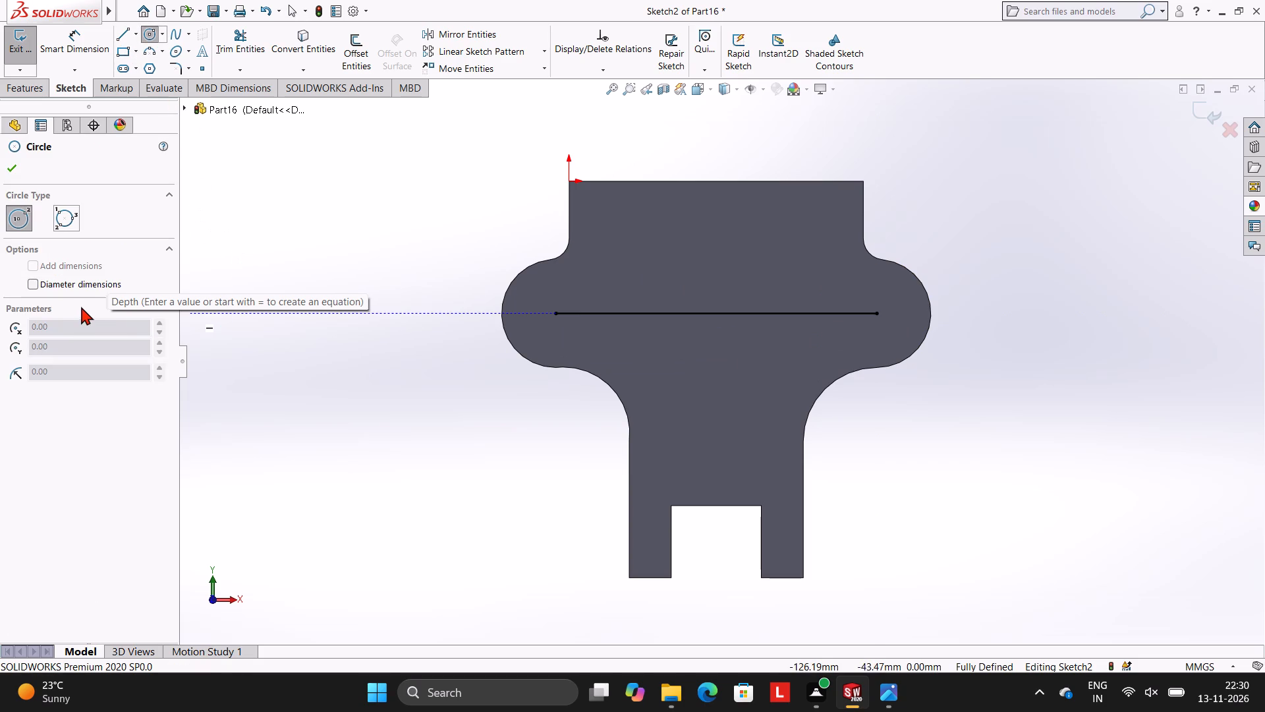
pyautogui.click(61, 285)
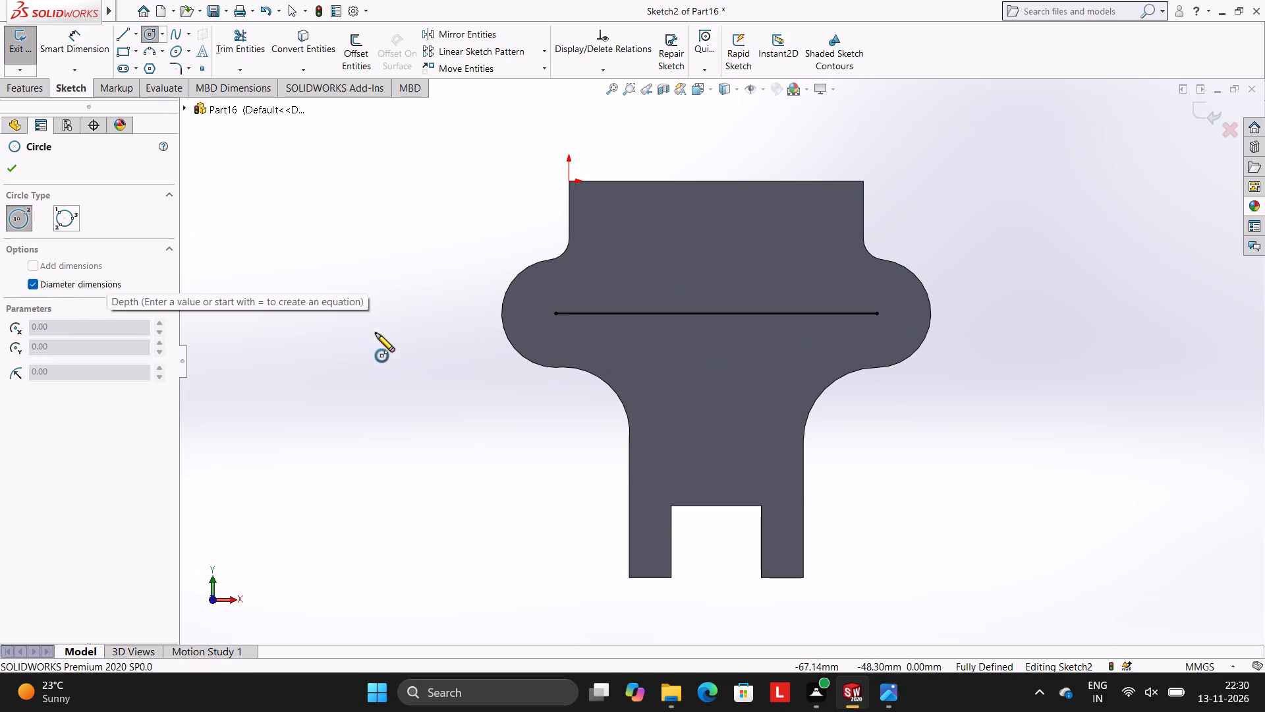
pyautogui.click(556, 314)
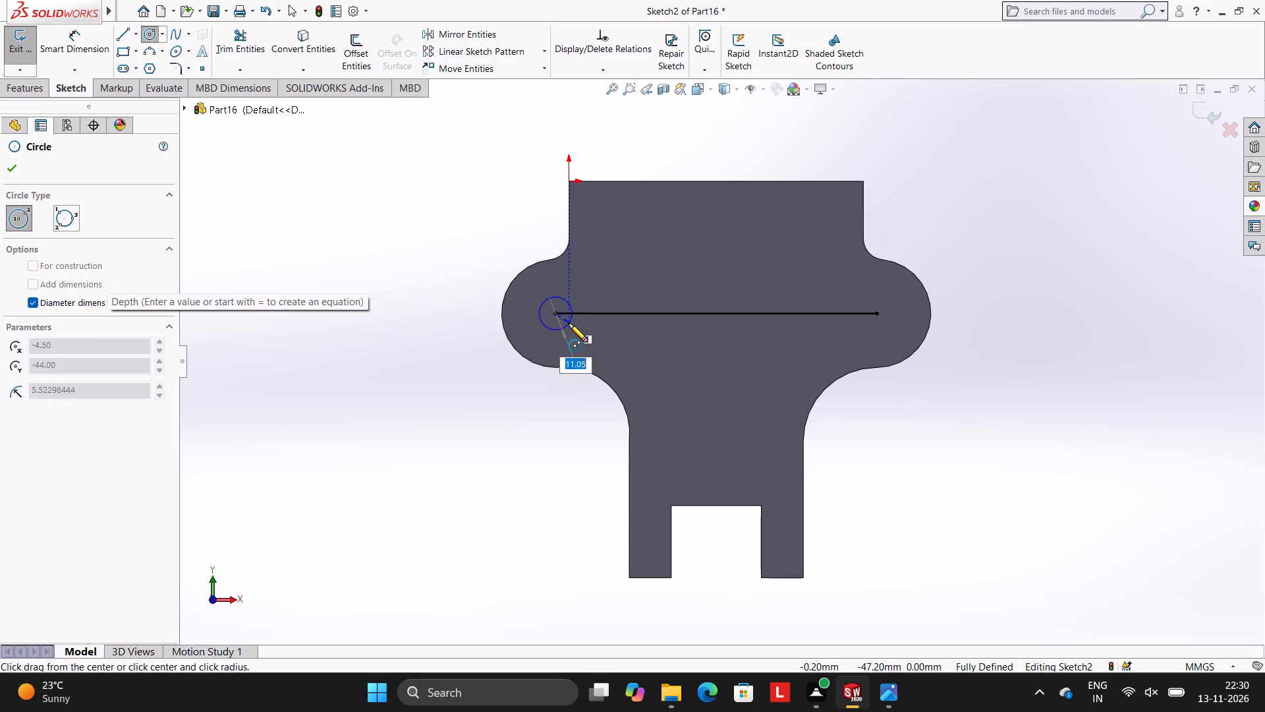
pyautogui.press('7')
pyautogui.press('Return')
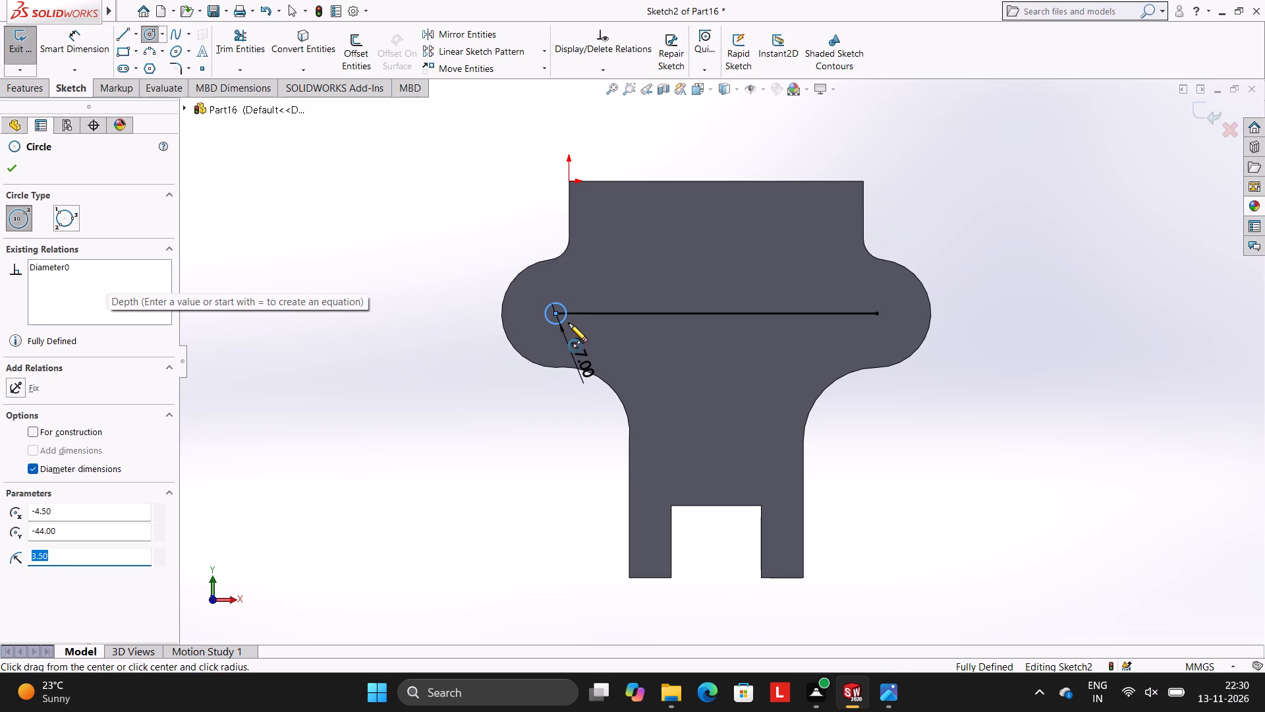
pyautogui.press('Escape')
pyautogui.press('Escape')
# Draw a circle of radius 7 mm centred on the line's right endpoint, with diameter dimensions turned off.
pyautogui.click(153, 36)
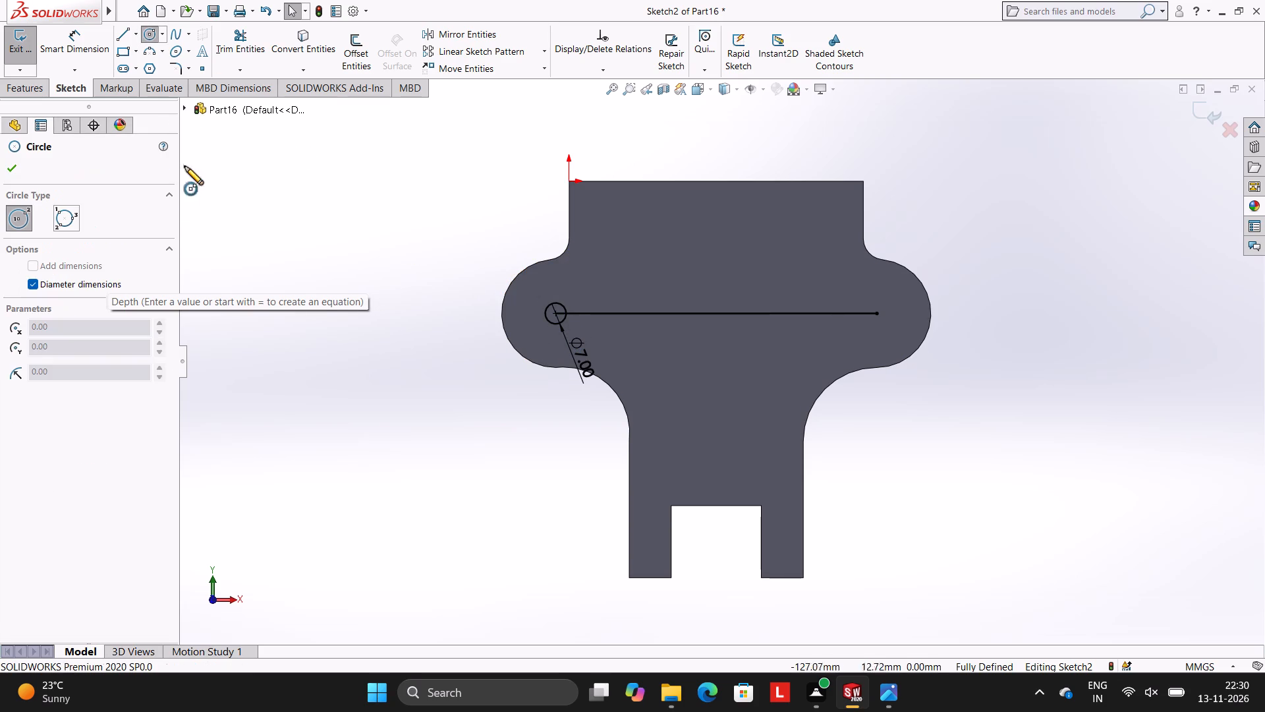
pyautogui.click(93, 283)
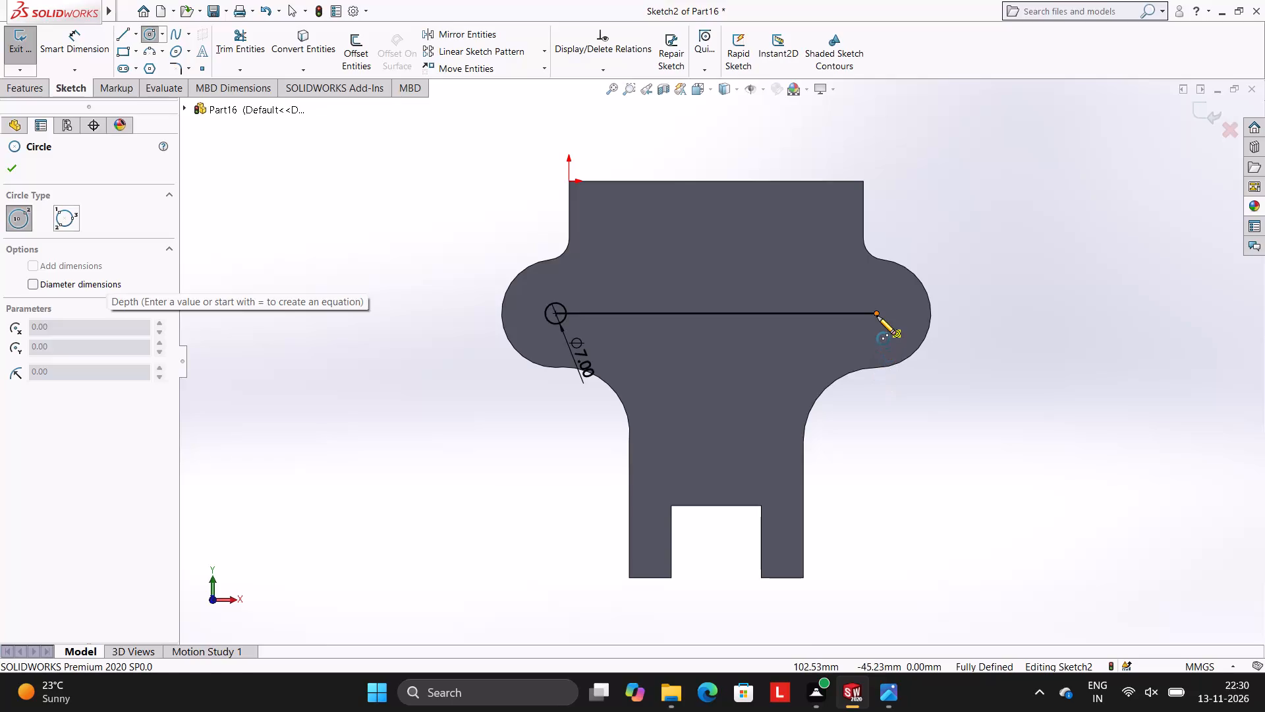
pyautogui.click(877, 316)
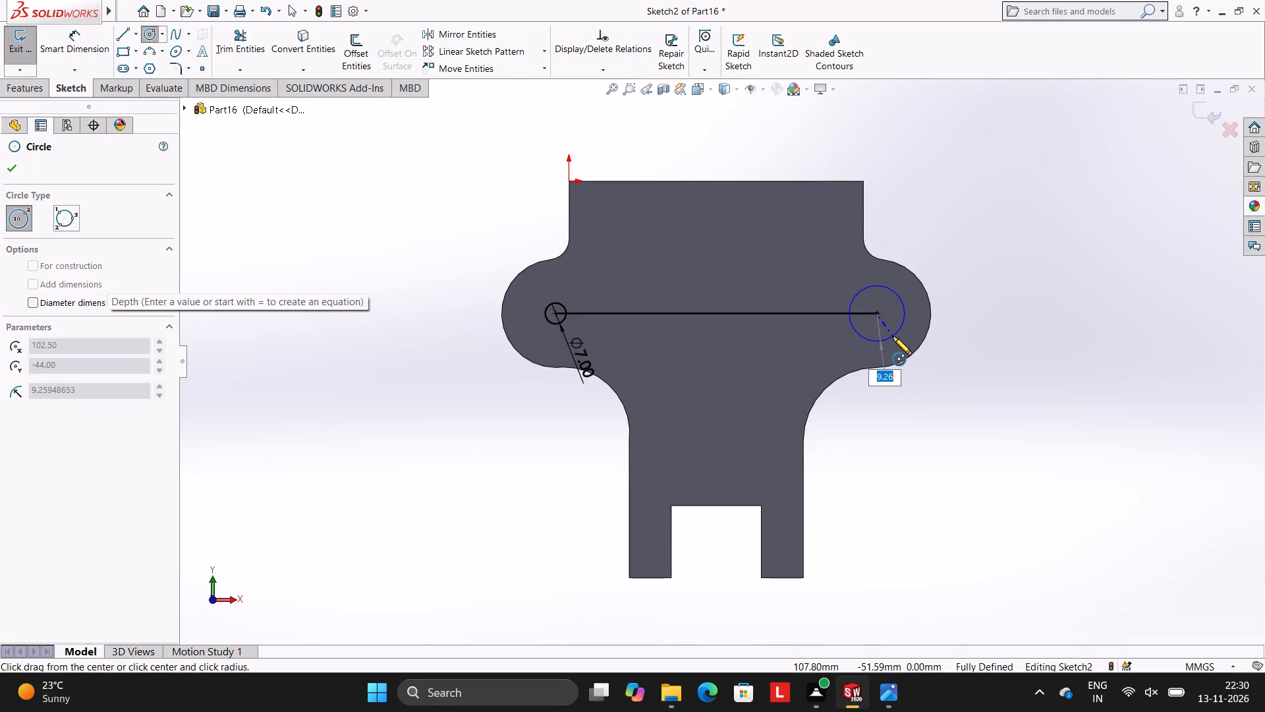
pyautogui.press('7')
pyautogui.press('Return')
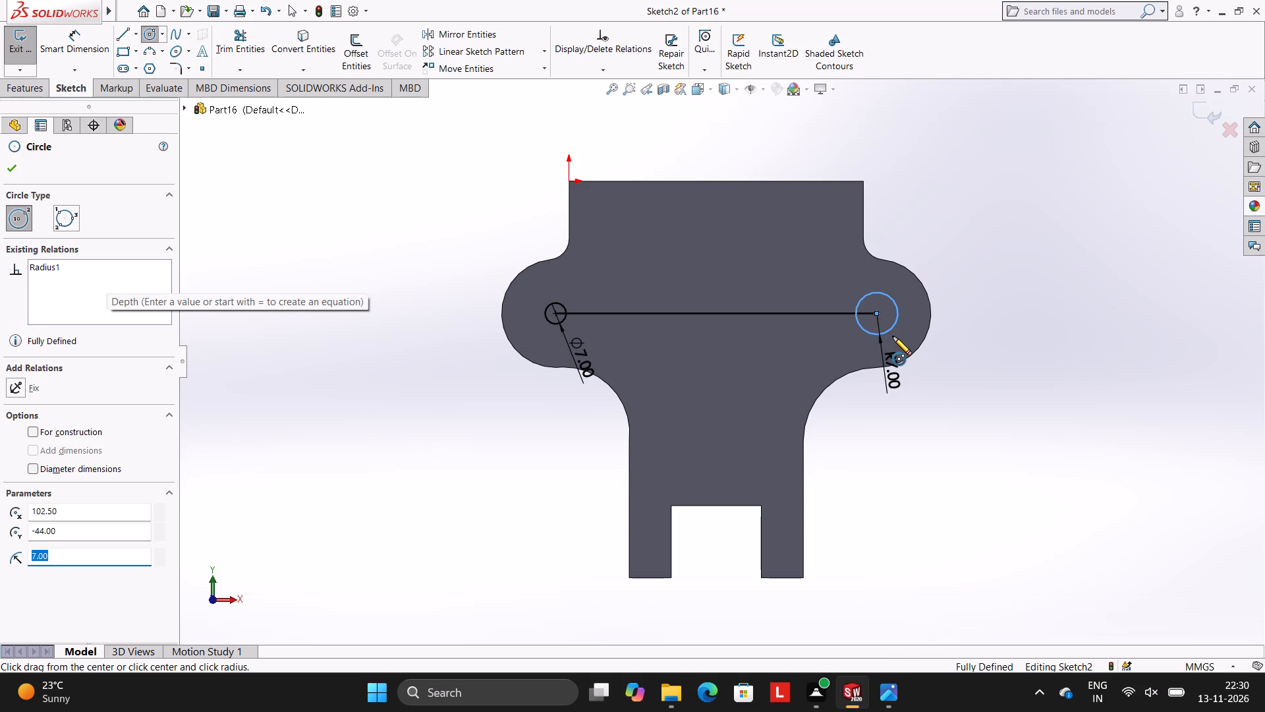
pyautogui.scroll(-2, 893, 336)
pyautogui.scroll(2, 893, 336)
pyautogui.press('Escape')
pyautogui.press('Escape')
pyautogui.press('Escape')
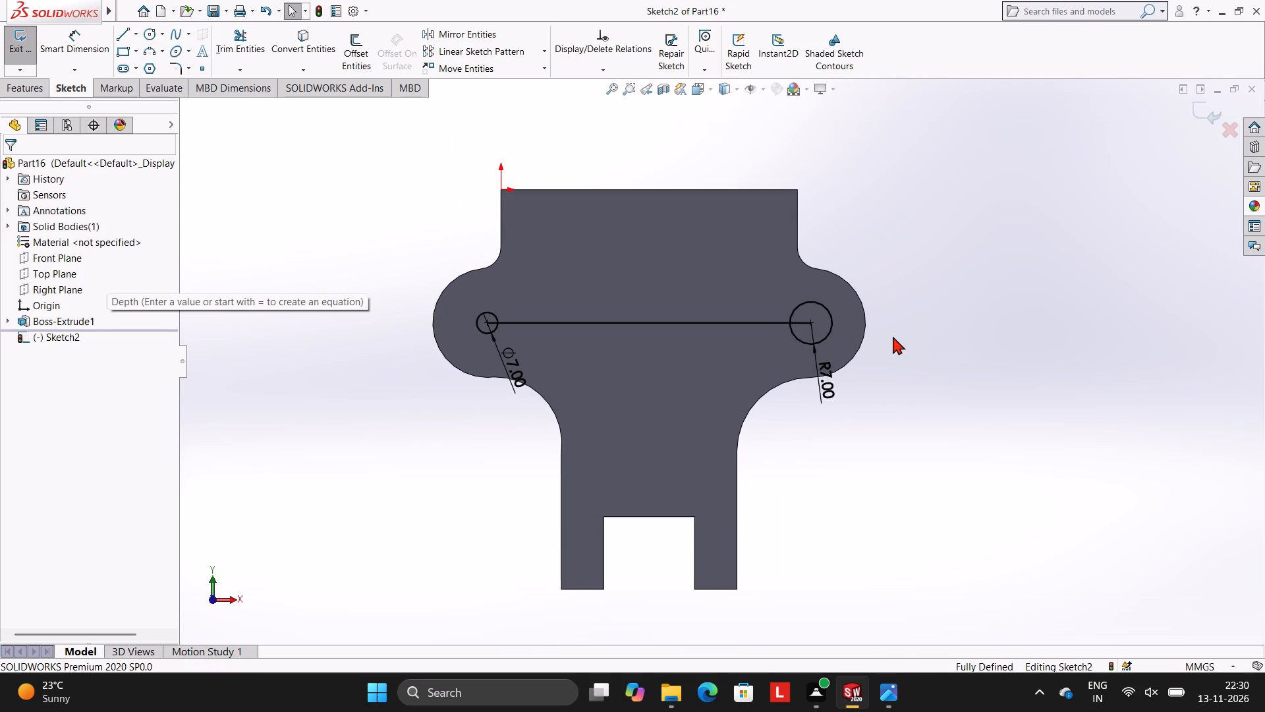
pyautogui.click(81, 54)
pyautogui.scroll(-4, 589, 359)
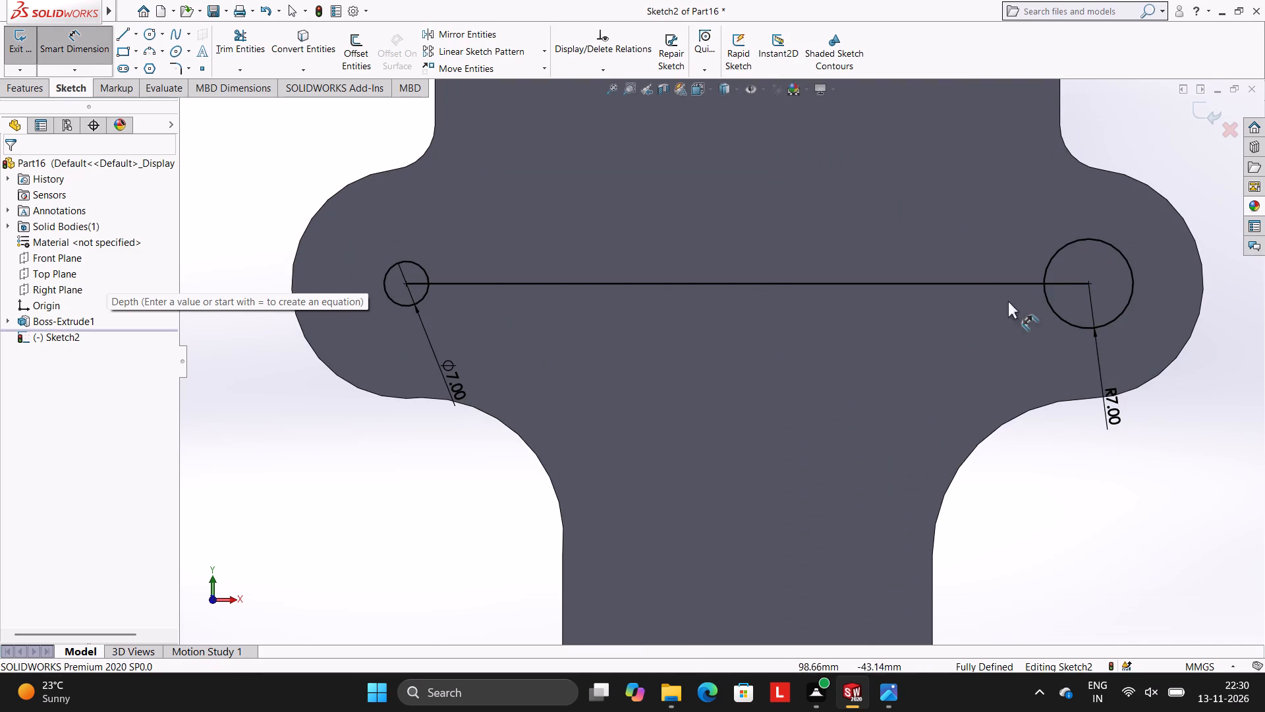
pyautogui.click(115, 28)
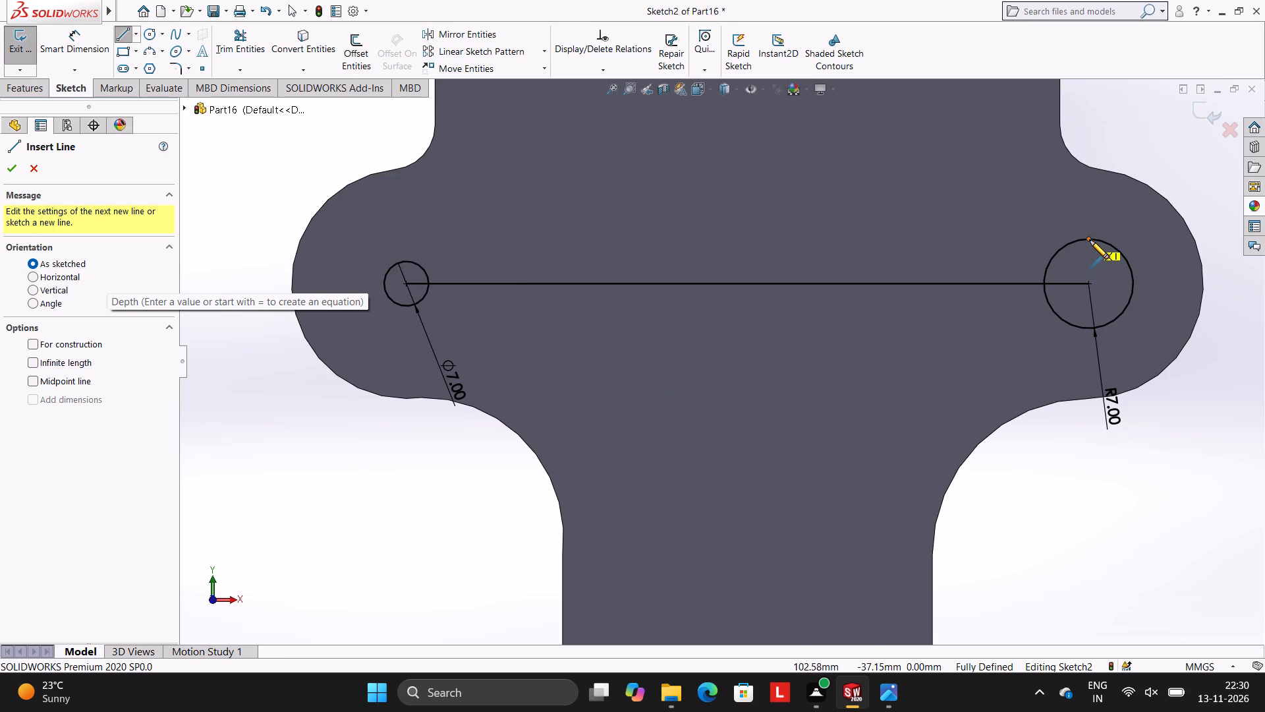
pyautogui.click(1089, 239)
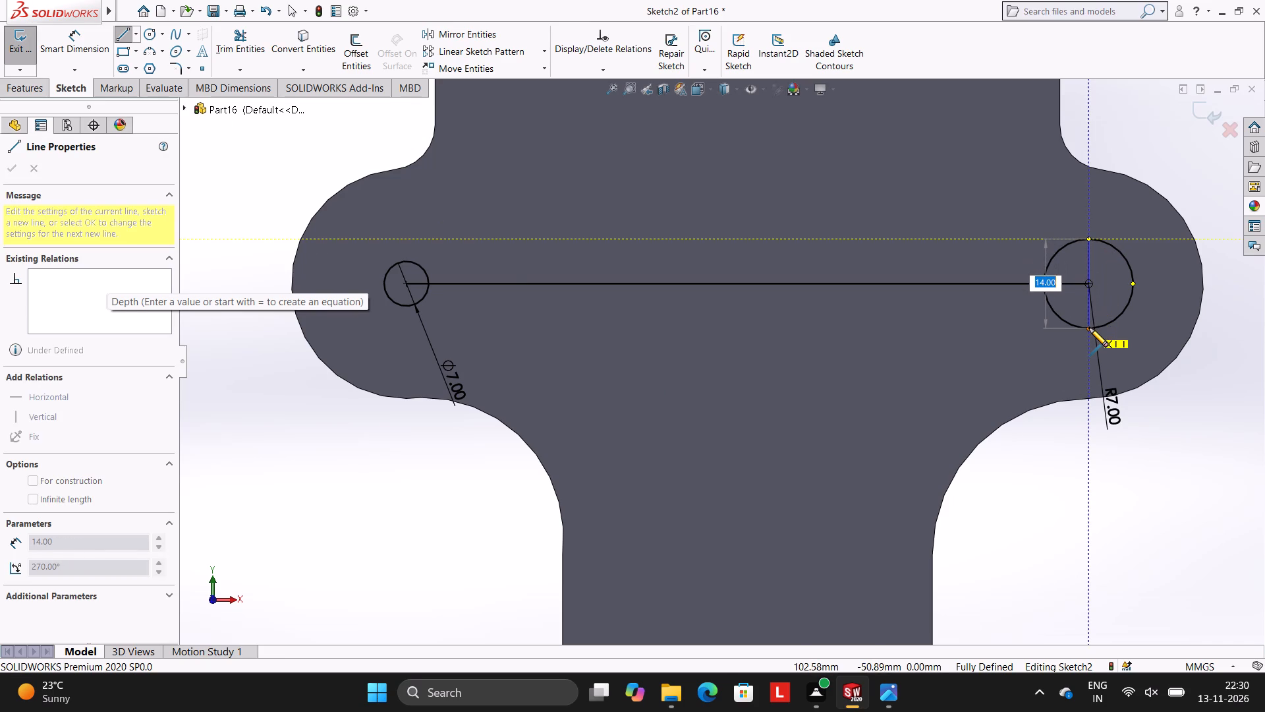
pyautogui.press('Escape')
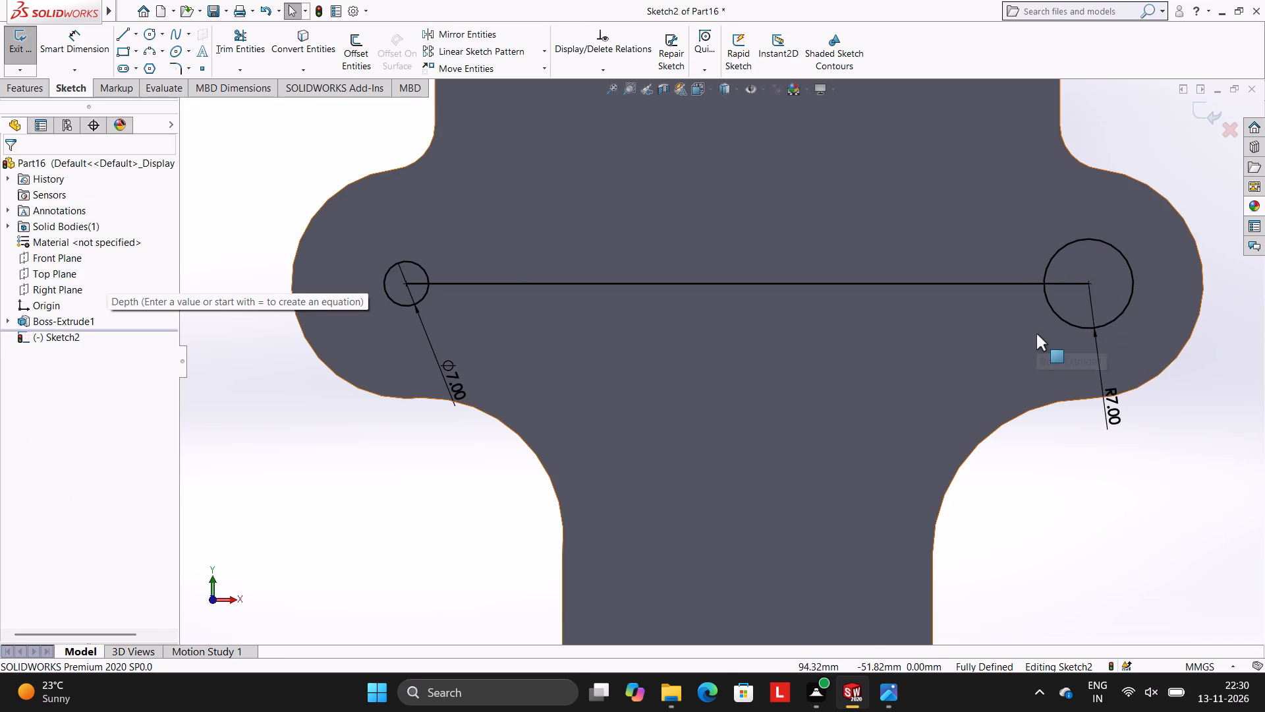
# Undo the radius 7 mm circle at the centre line's right endpoint.
pyautogui.hotkey('ctrl', 'z')
pyautogui.press('Escape')
pyautogui.scroll(2, 996, 322)
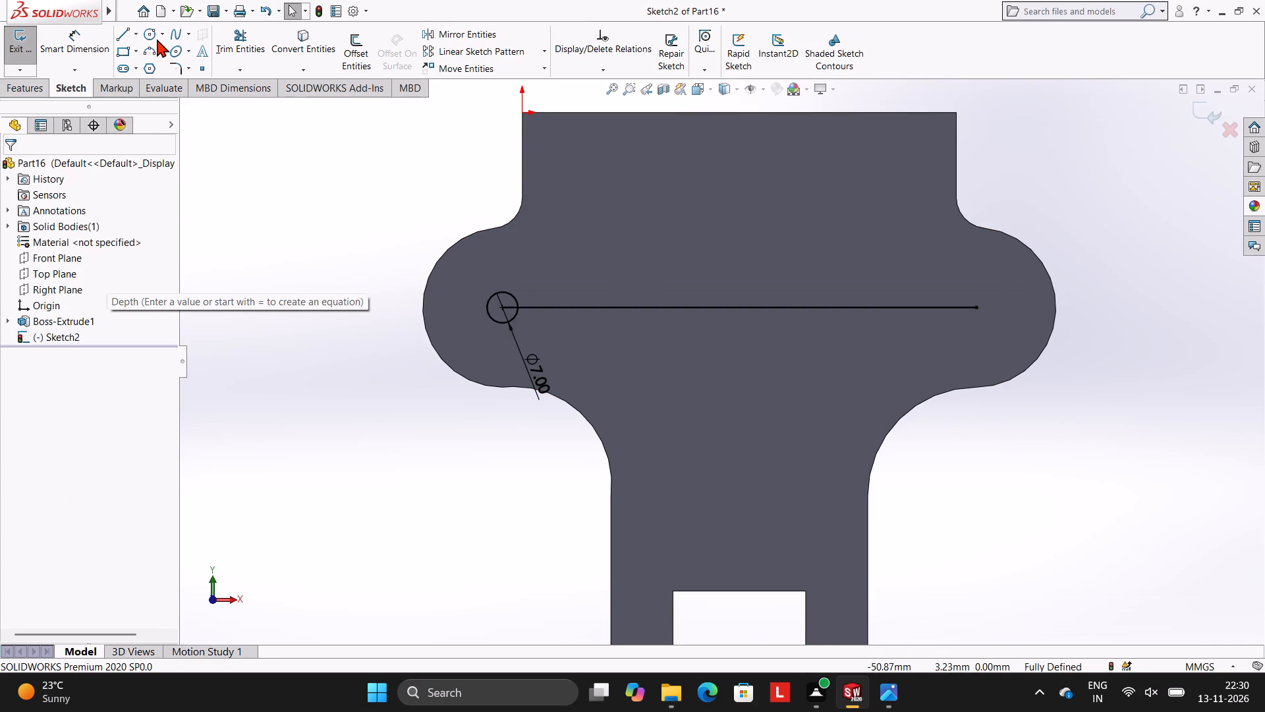
# Draw a circle of diameter 7 mm centred on the line's right endpoint, with diameter dimensions turned on.
pyautogui.click(151, 37)
pyautogui.click(68, 285)
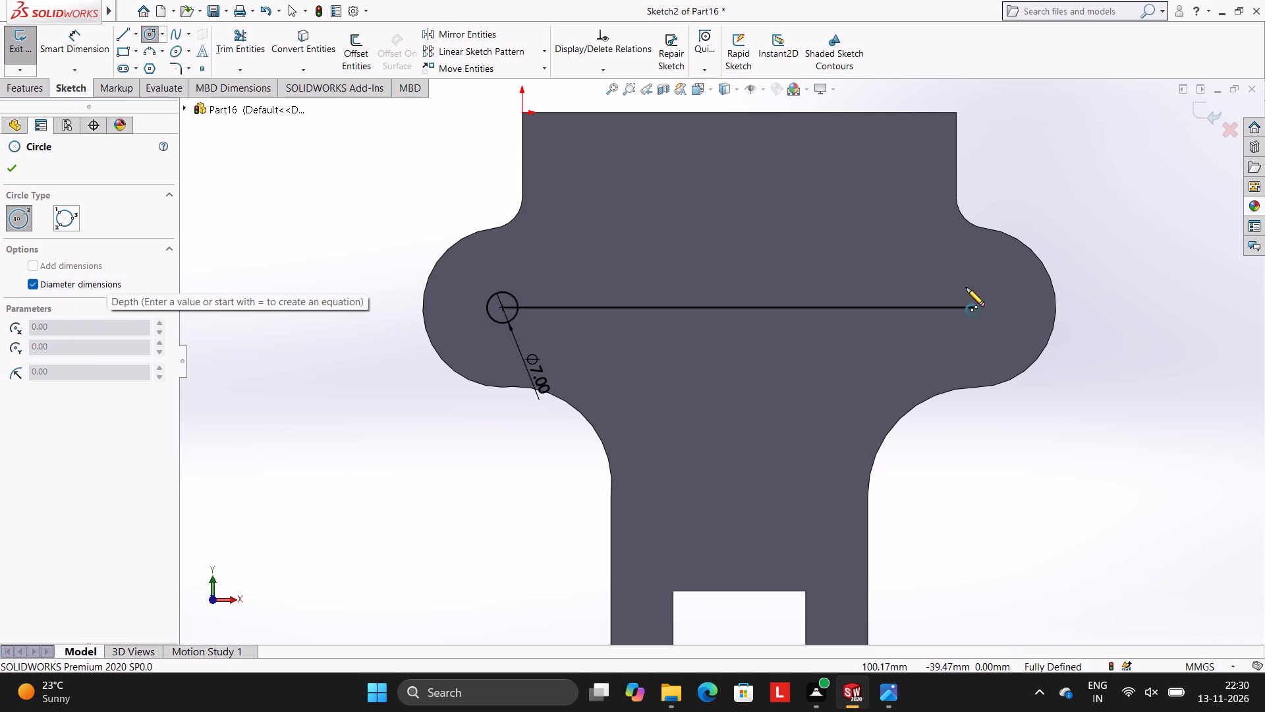
pyautogui.click(976, 307)
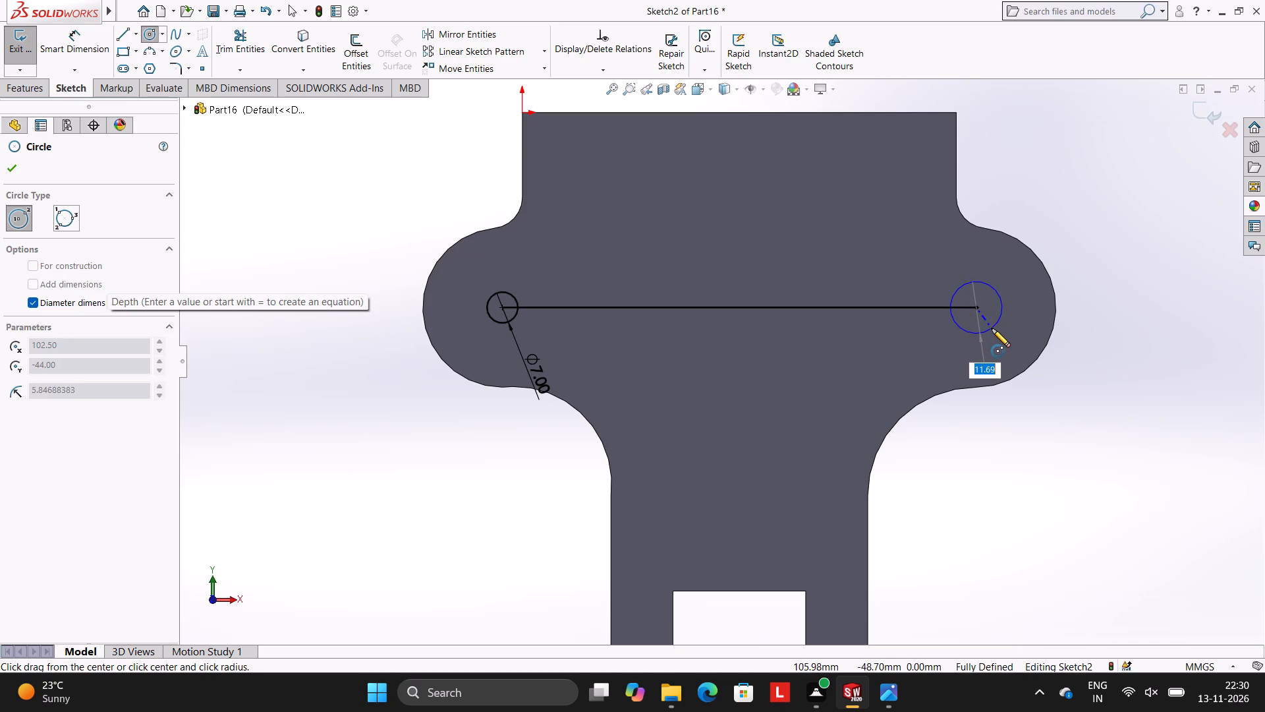
pyautogui.press('7')
pyautogui.press('Return')
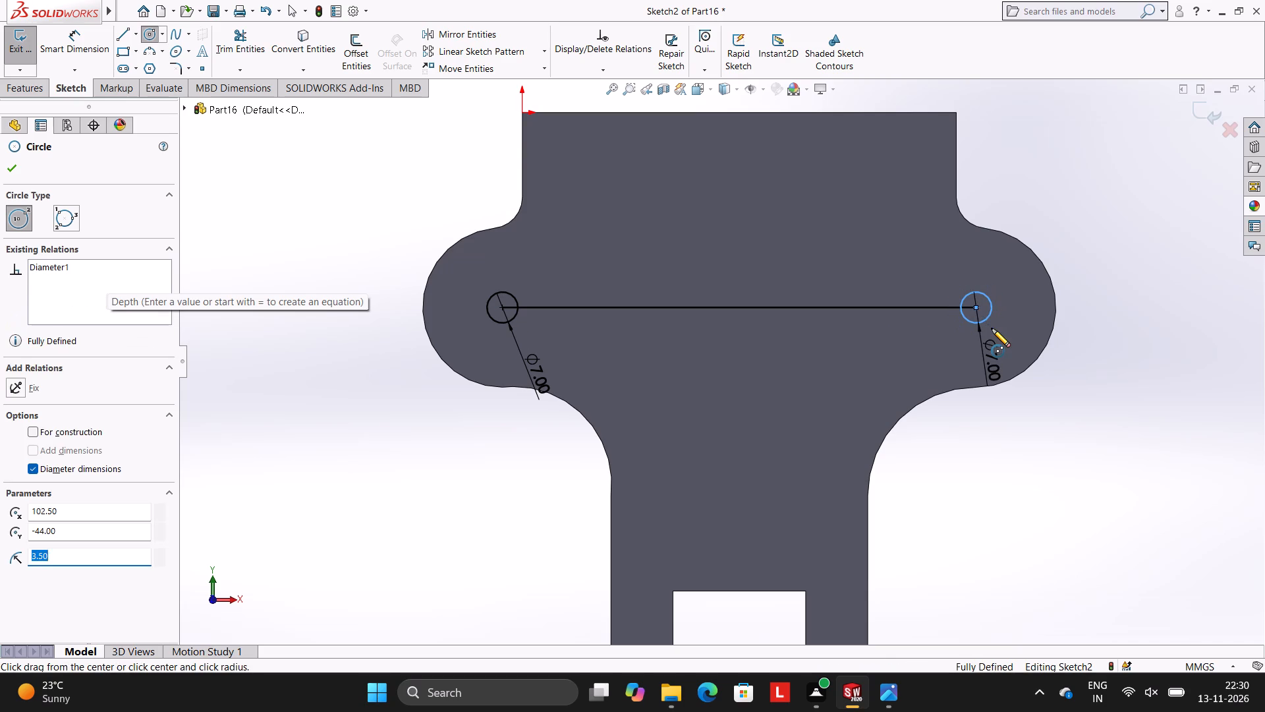
pyautogui.press('Escape')
pyautogui.press('Escape')
pyautogui.scroll(2, 862, 268)
pyautogui.scroll(-2, 687, 336)
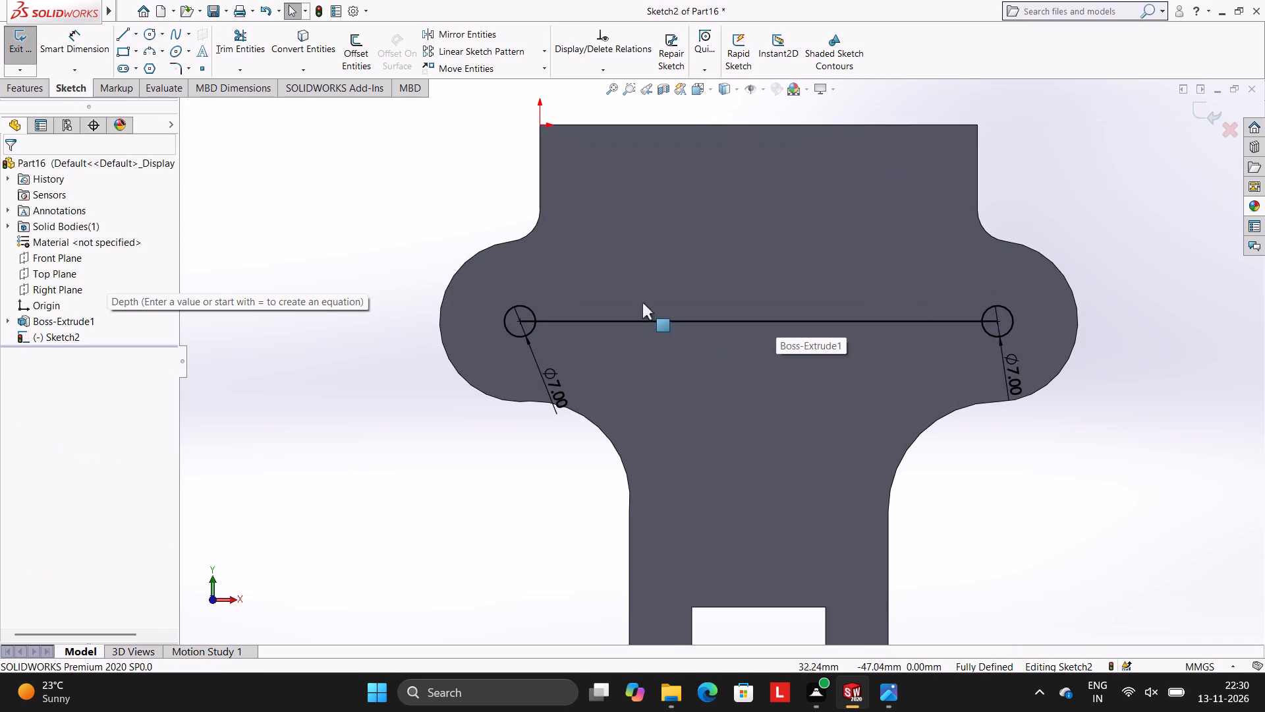
# Draw a horizontal line about 107 mm long joining the top points of the two circles.
pyautogui.click(123, 27)
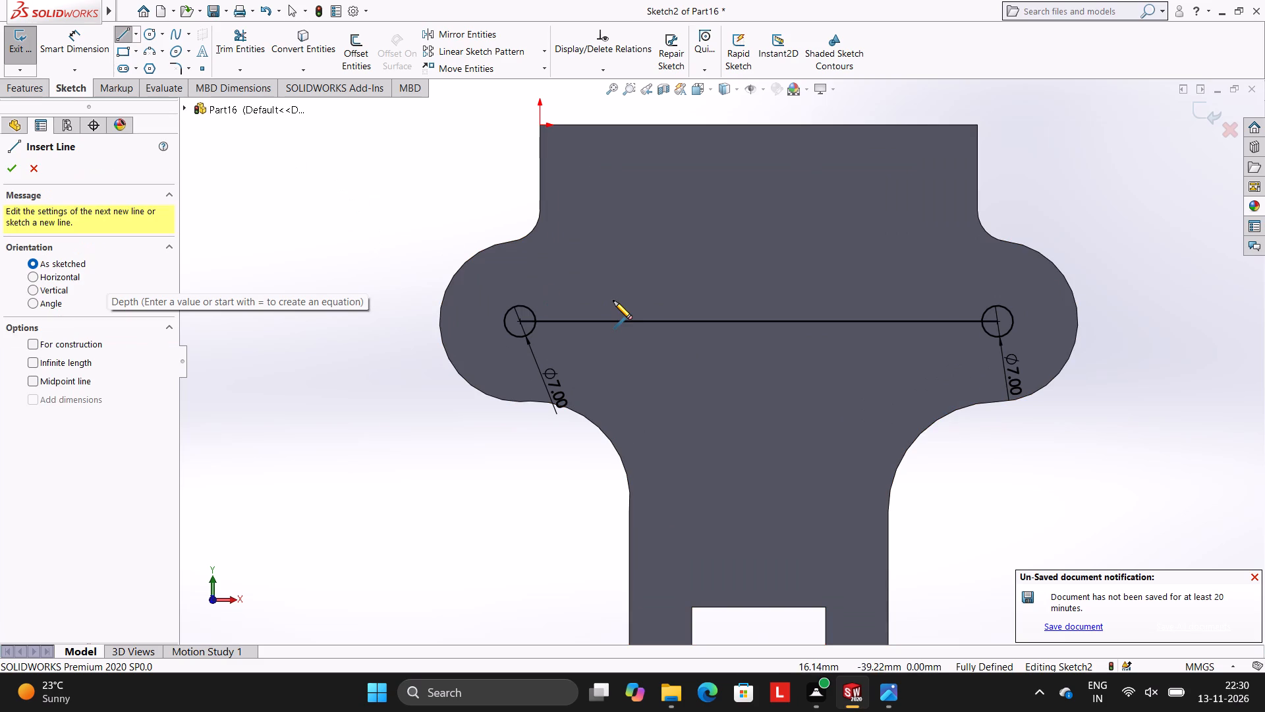
pyautogui.scroll(-2, 678, 341)
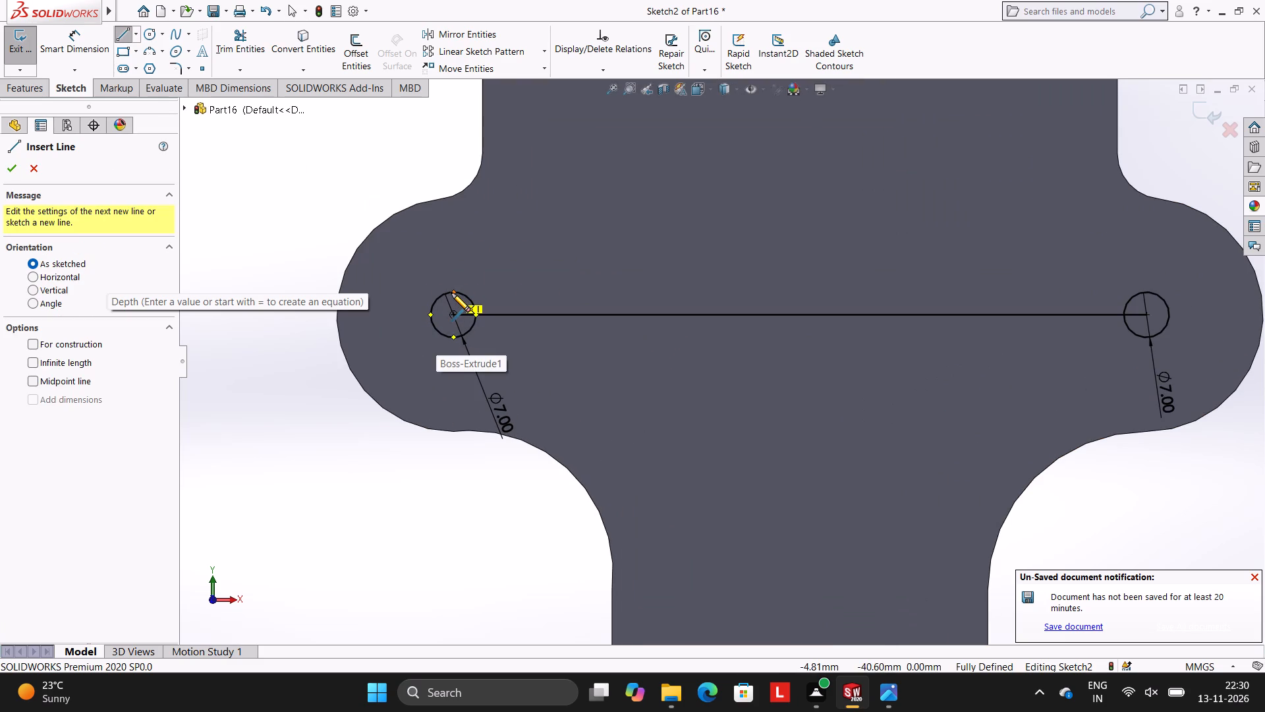
pyautogui.click(454, 292)
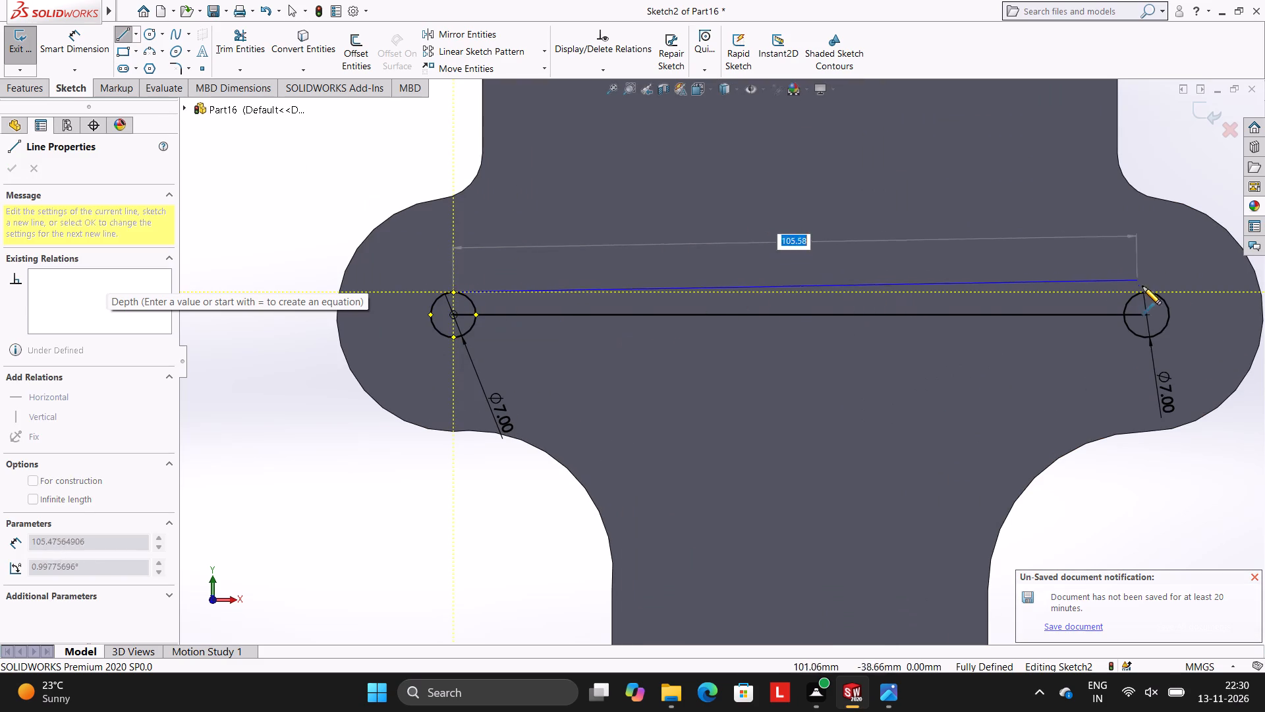
pyautogui.click(1148, 293)
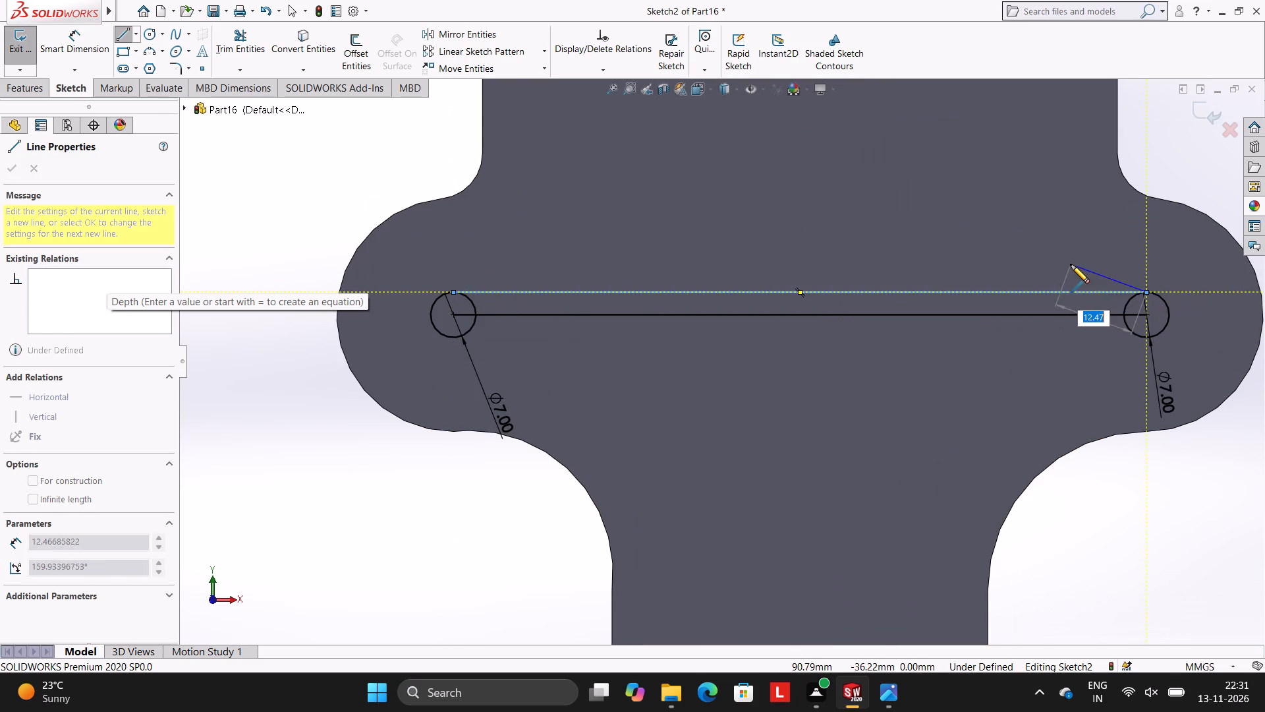
pyautogui.press('Escape')
pyautogui.press('Escape')
pyautogui.press('Escape')
pyautogui.press('Escape')
pyautogui.scroll(2, 1047, 378)
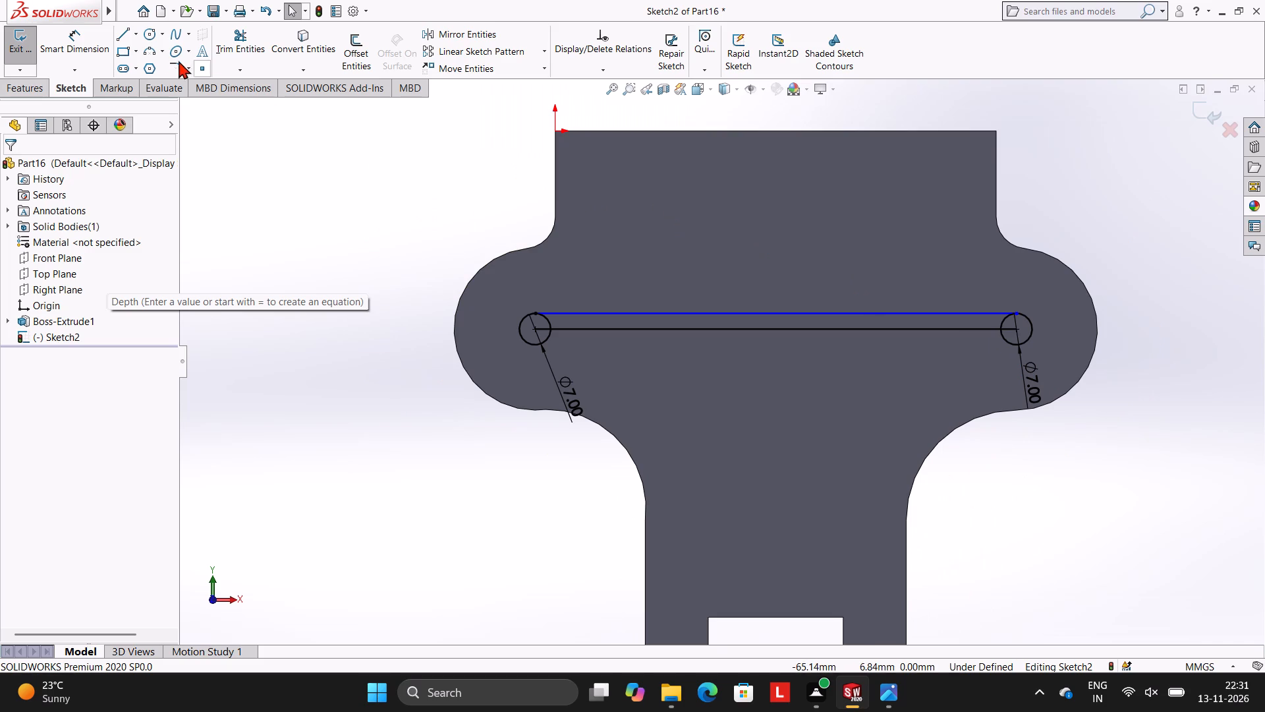
# Draw a horizontal line about 107 mm long joining the bottom points of the two circles.
pyautogui.click(128, 33)
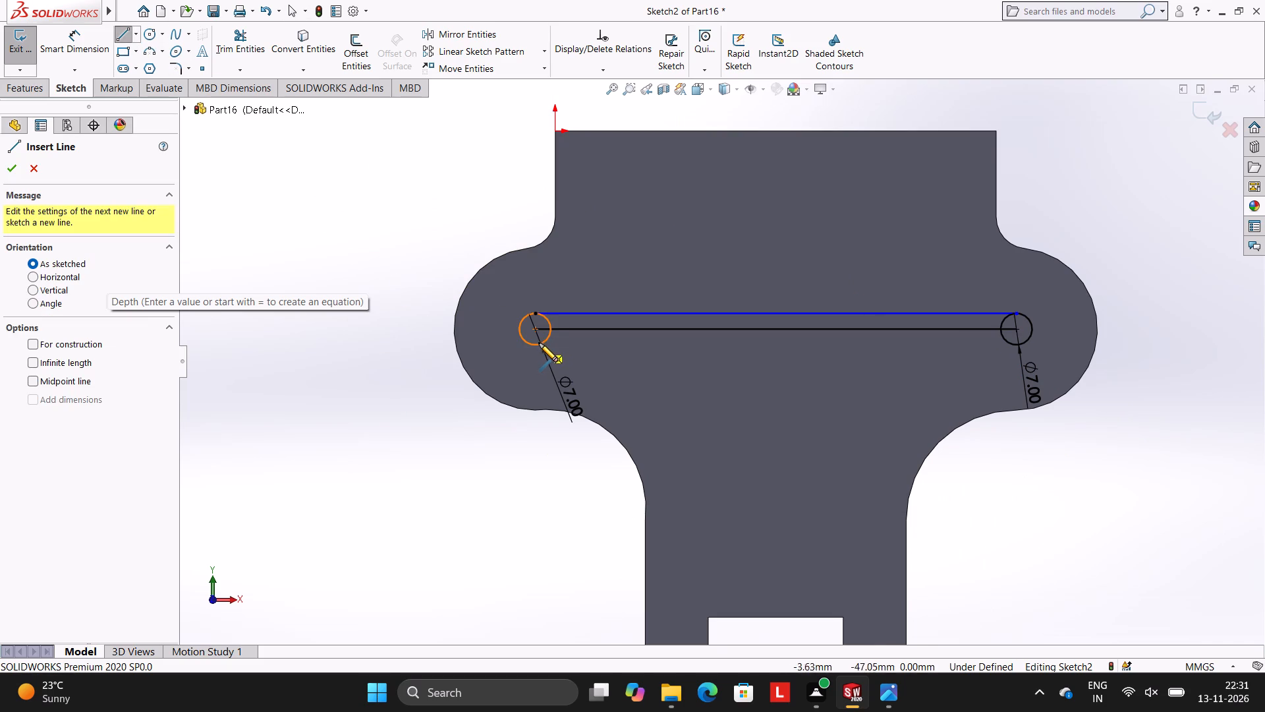
pyautogui.click(536, 345)
pyautogui.click(1017, 345)
pyautogui.press('Escape')
pyautogui.press('Escape')
pyautogui.press('Escape')
pyautogui.press('Escape')
pyautogui.press('Escape')
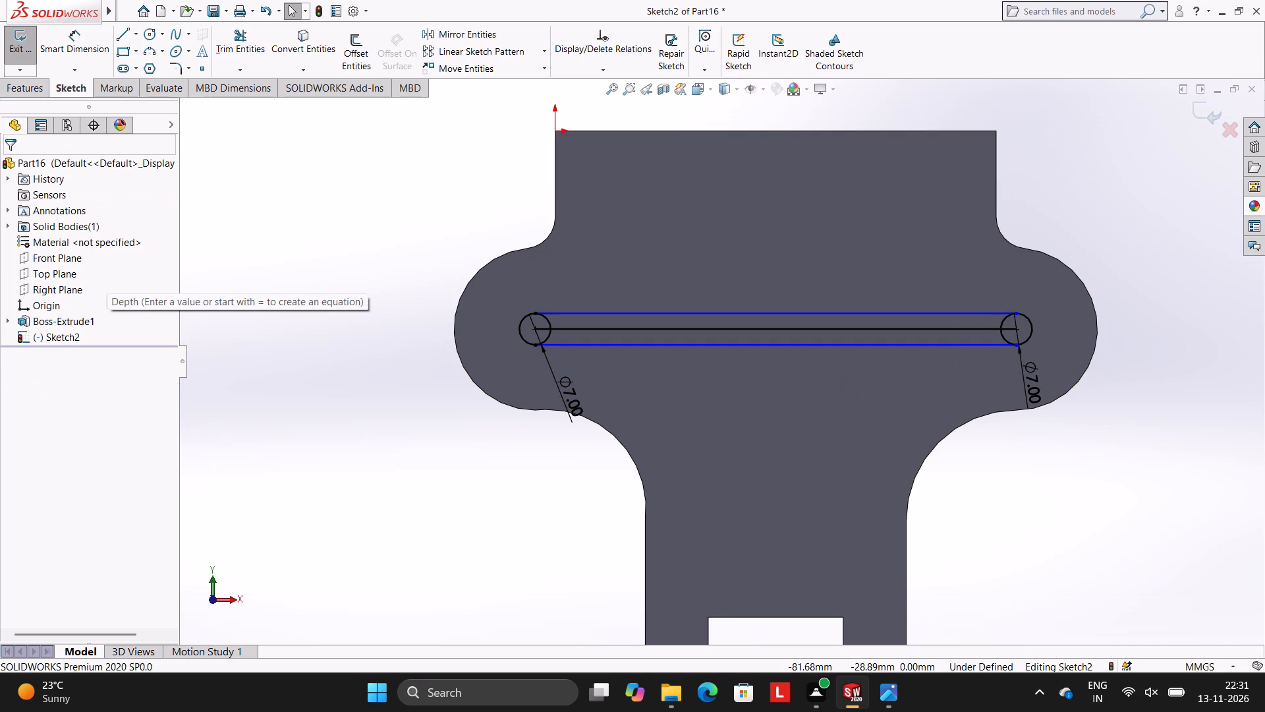
# Trim away the inner halves of both circles to the closest intersections, leaving a closed slot outline with rounded ends.
pyautogui.click(233, 51)
pyautogui.scroll(-3, 649, 403)
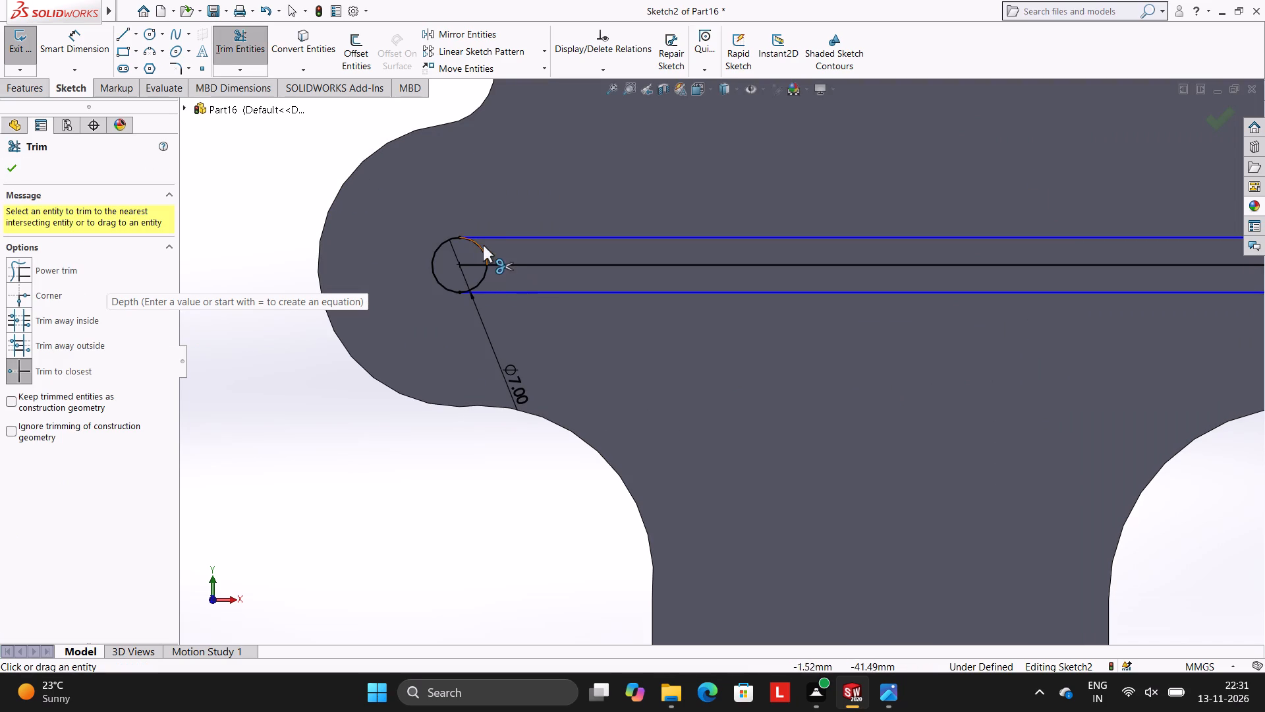
pyautogui.click(483, 245)
pyautogui.click(482, 274)
pyautogui.scroll(4, 965, 318)
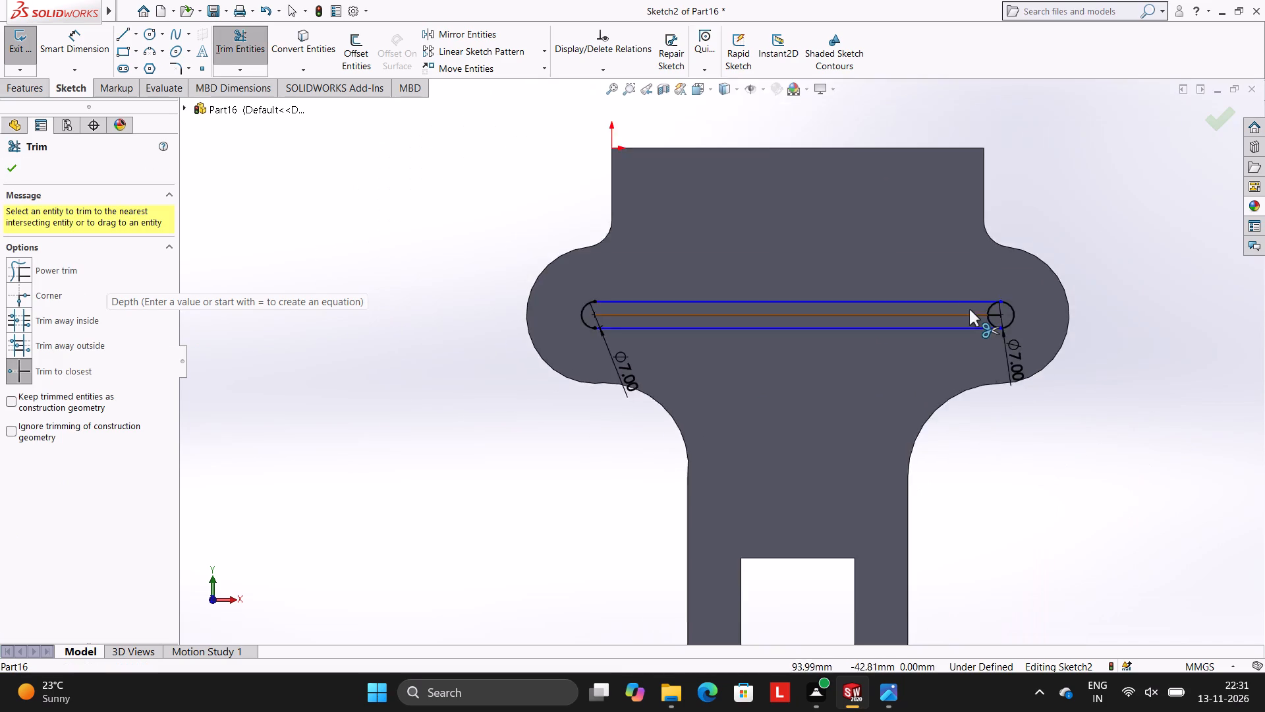
pyautogui.scroll(-3, 969, 309)
pyautogui.click(955, 320)
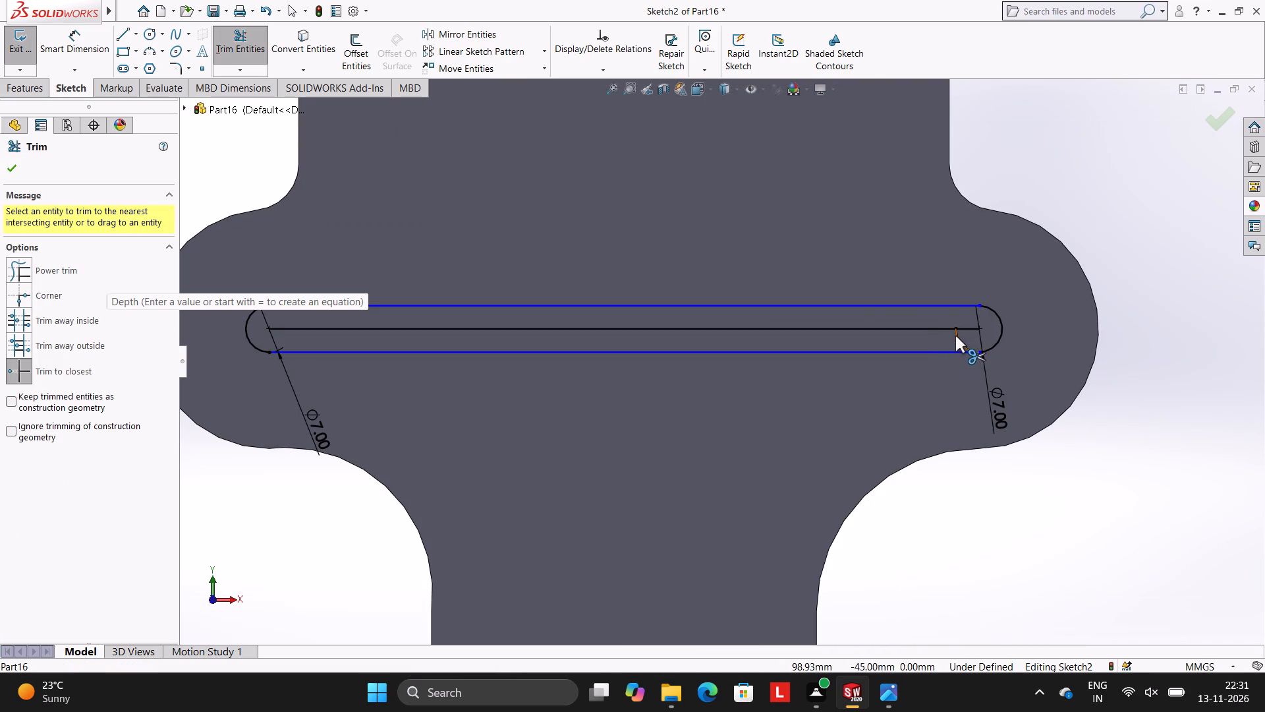
pyautogui.click(955, 336)
pyautogui.press('Escape')
pyautogui.press('Escape')
pyautogui.press('Escape')
pyautogui.press('Escape')
pyautogui.scroll(4, 727, 300)
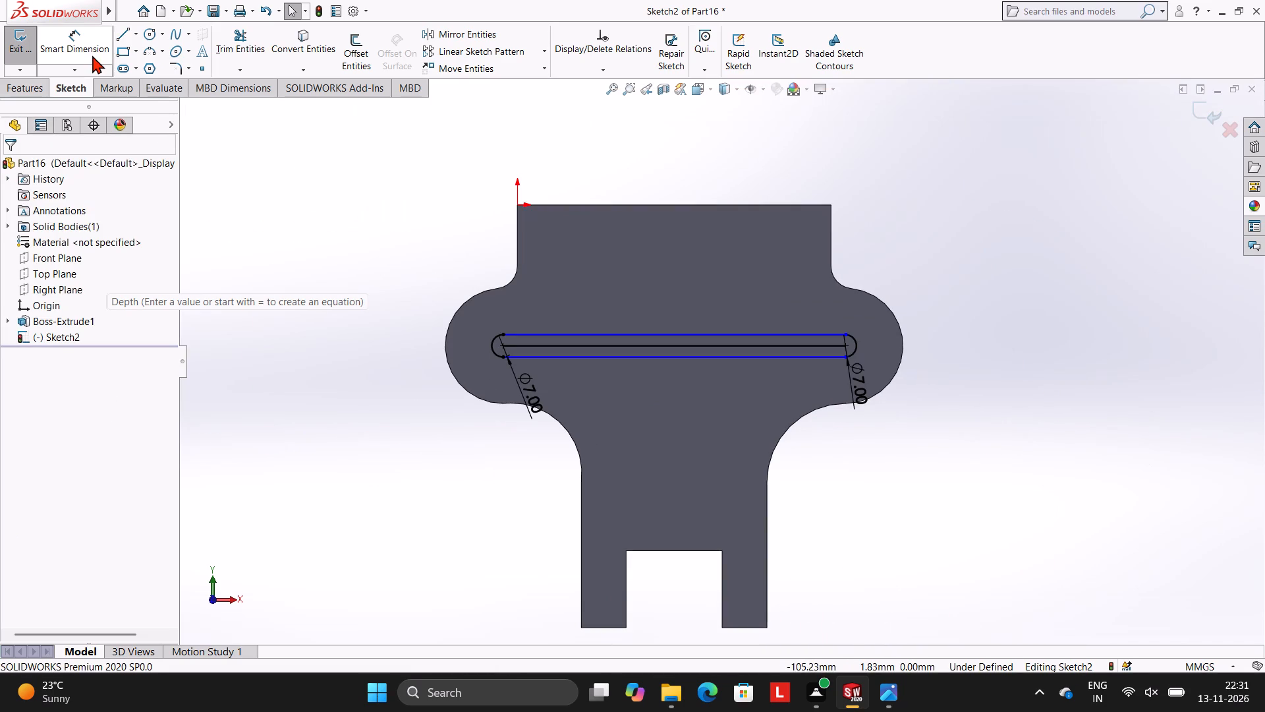
# Dimension the lengths of the slot's upper and lower straight lines, keeping their drawn values.
pyautogui.click(92, 55)
pyautogui.scroll(-2, 571, 291)
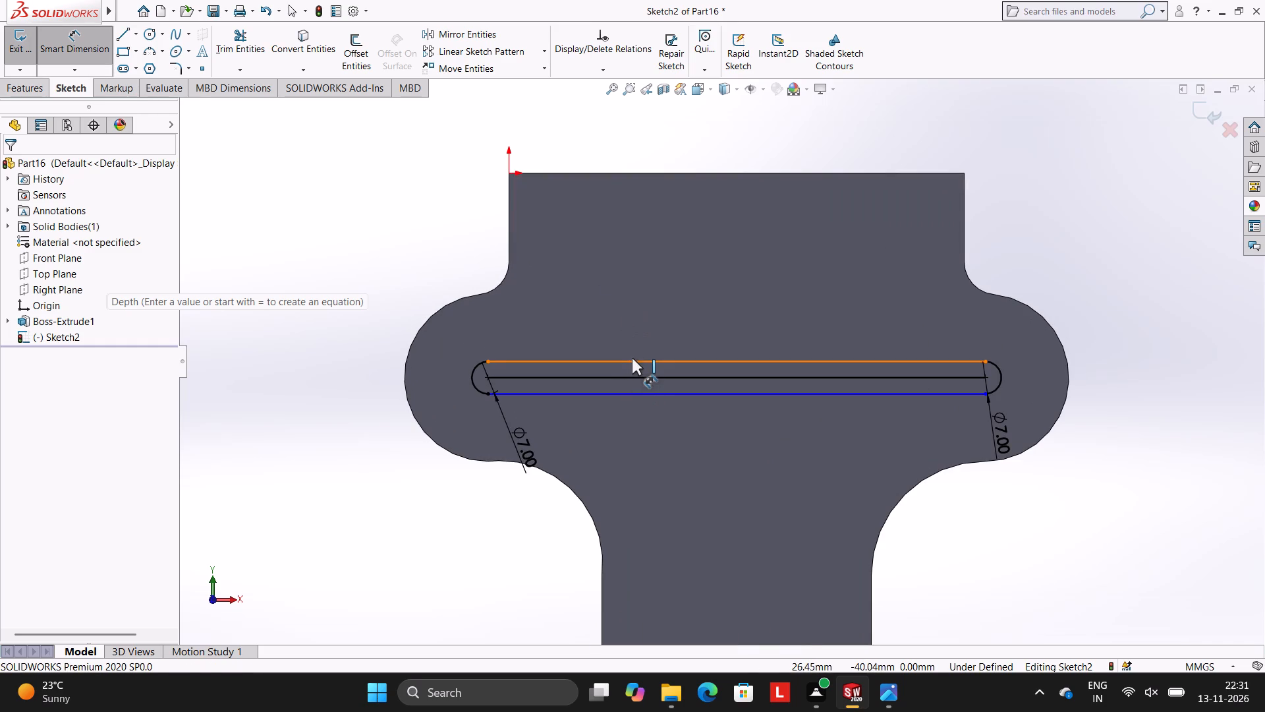
pyautogui.click(632, 358)
pyautogui.click(672, 146)
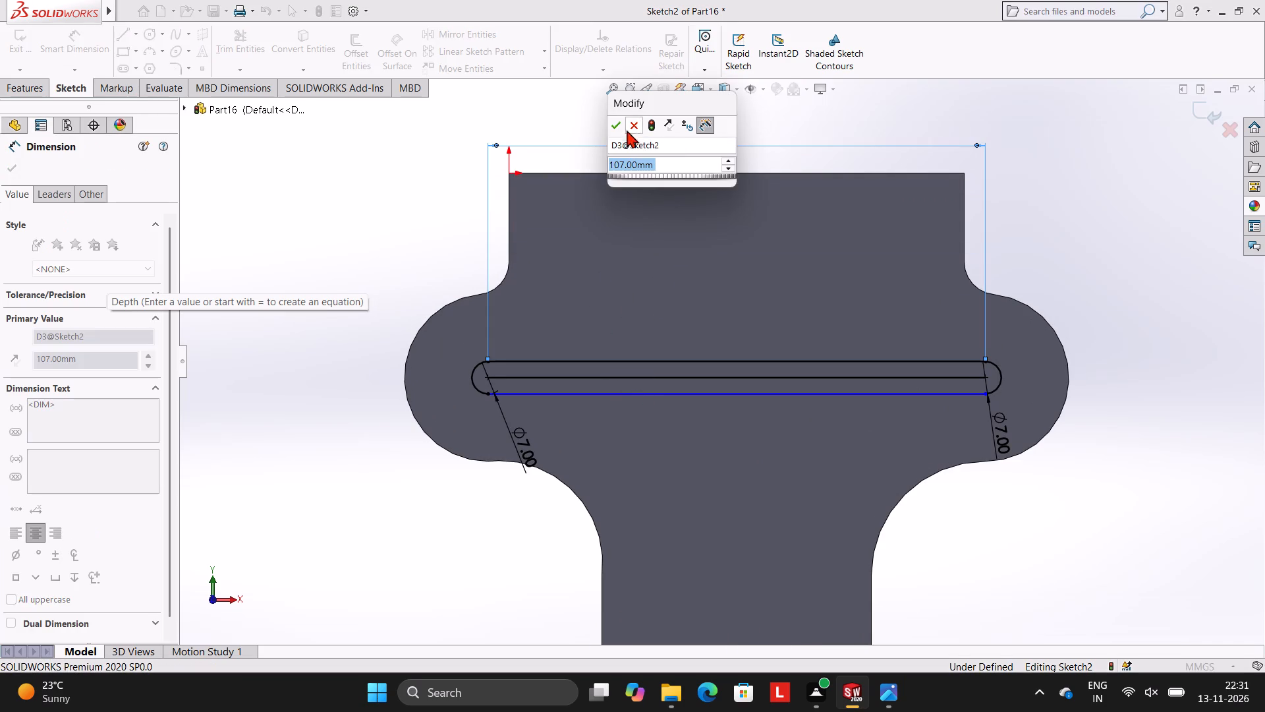
pyautogui.click(615, 122)
pyautogui.click(784, 104)
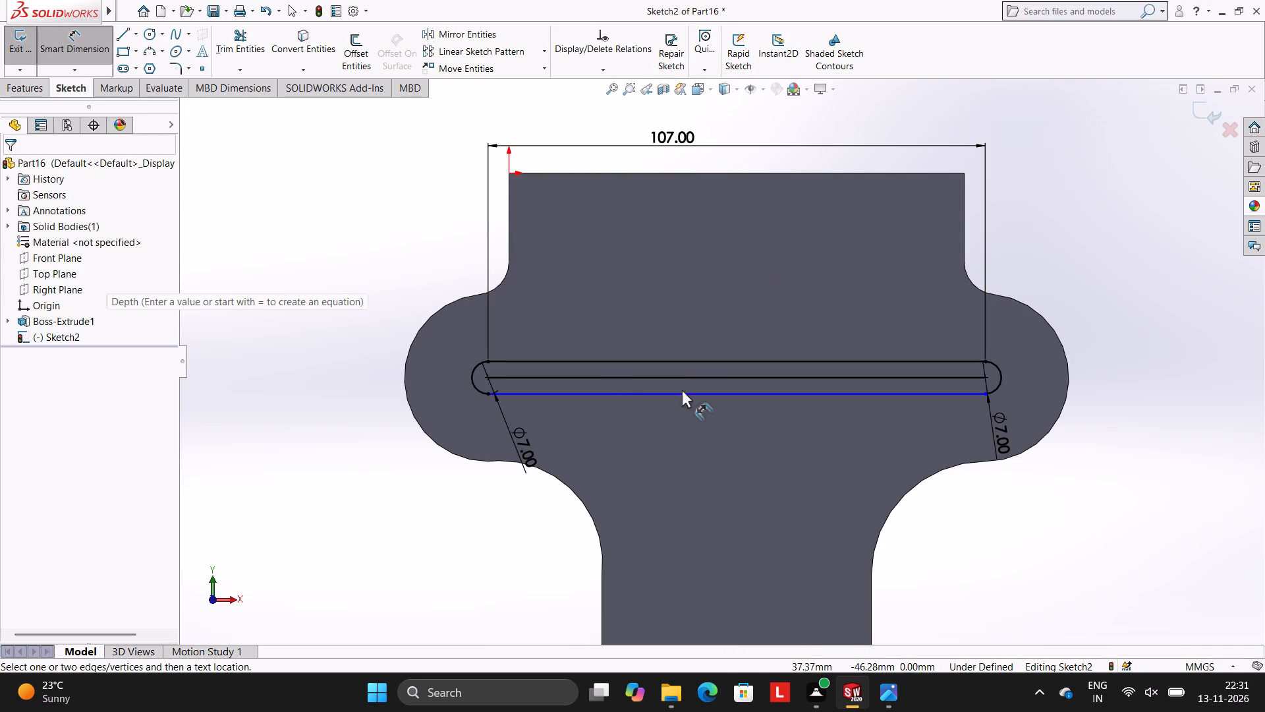
pyautogui.click(682, 394)
pyautogui.click(679, 448)
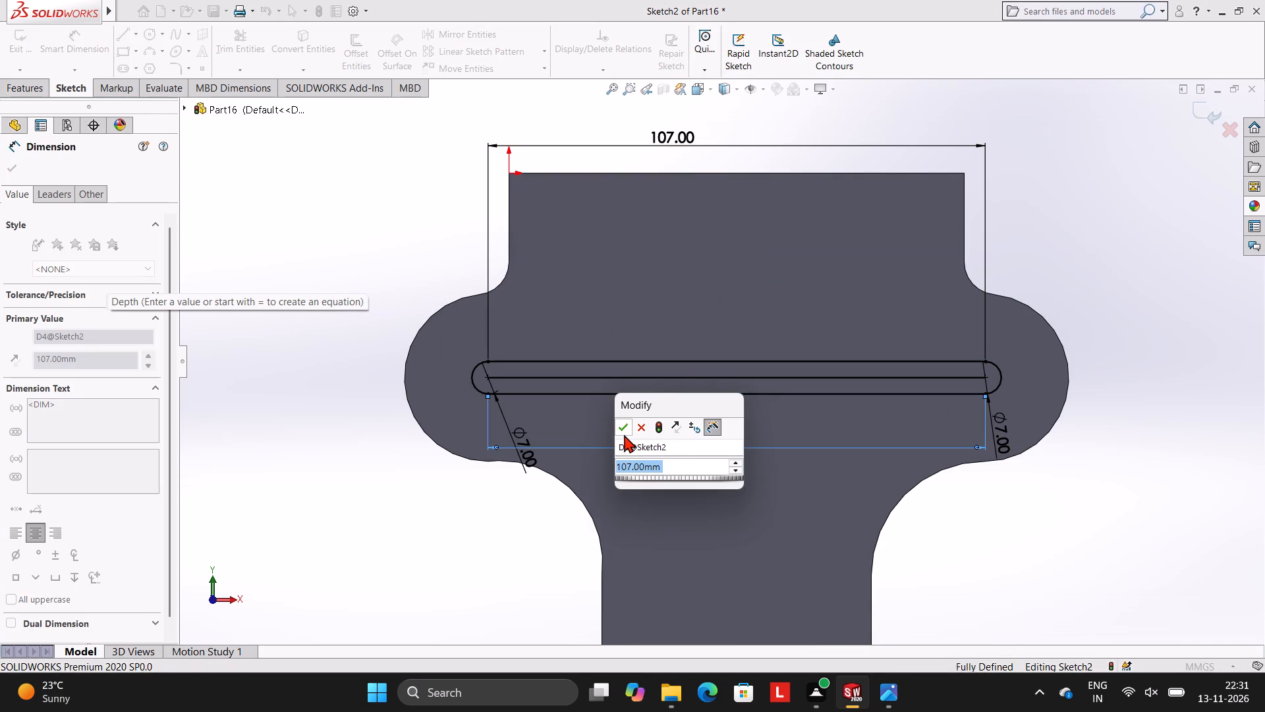
pyautogui.click(624, 429)
pyautogui.click(700, 305)
pyautogui.scroll(3, 820, 417)
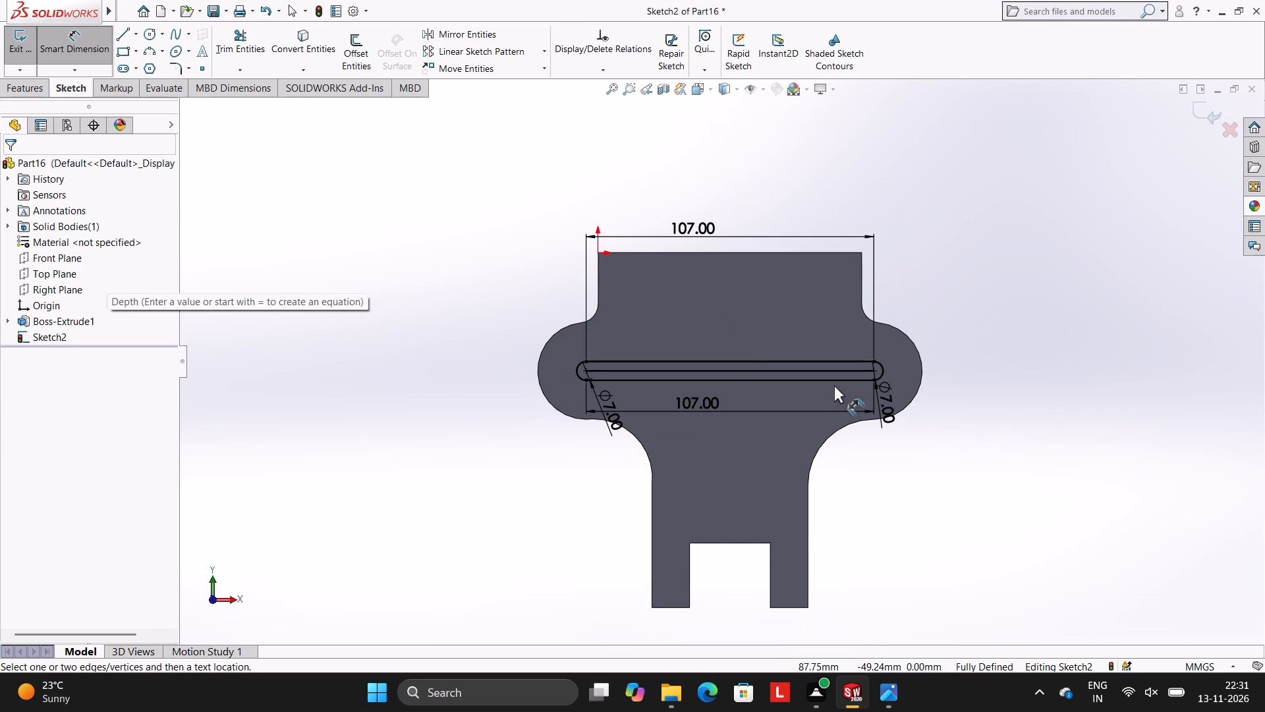
# Cut-extrude the closed slot region through the plate with a blind depth of 15 mm.
pyautogui.click(32, 84)
pyautogui.click(218, 56)
pyautogui.scroll(-3, 684, 344)
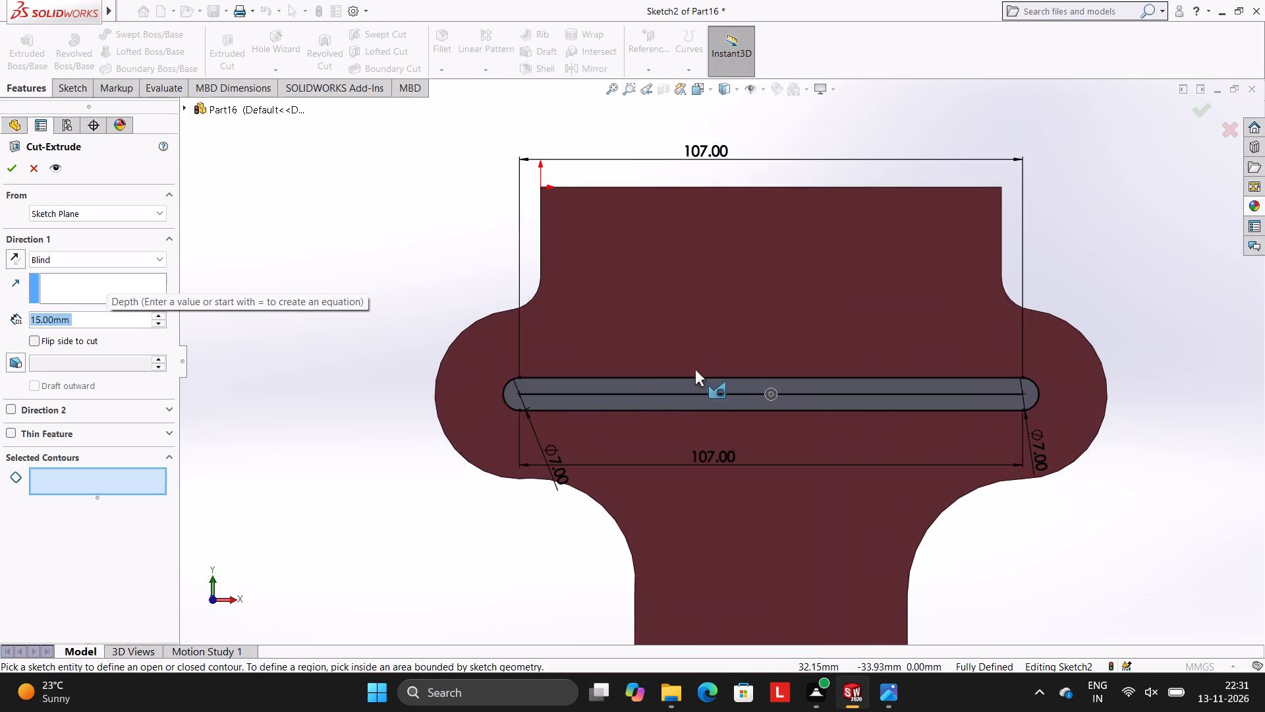
pyautogui.scroll(-4, 696, 400)
pyautogui.click(683, 394)
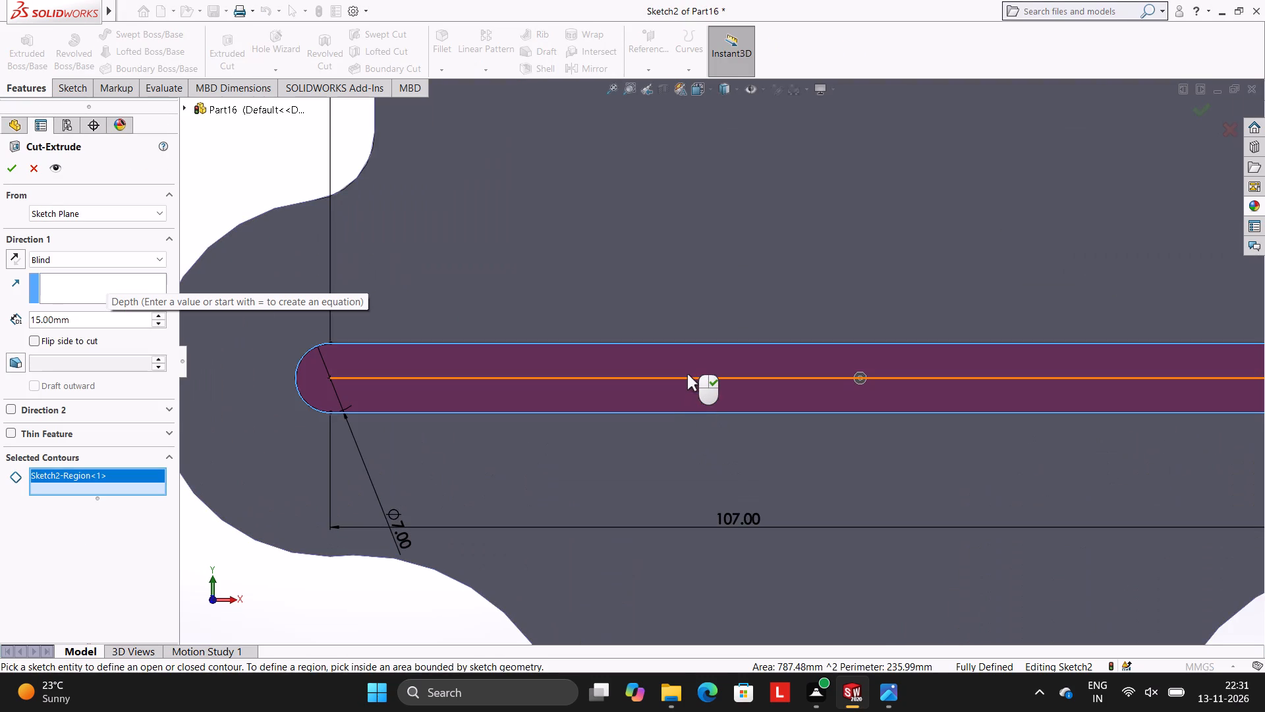
pyautogui.scroll(3, 687, 374)
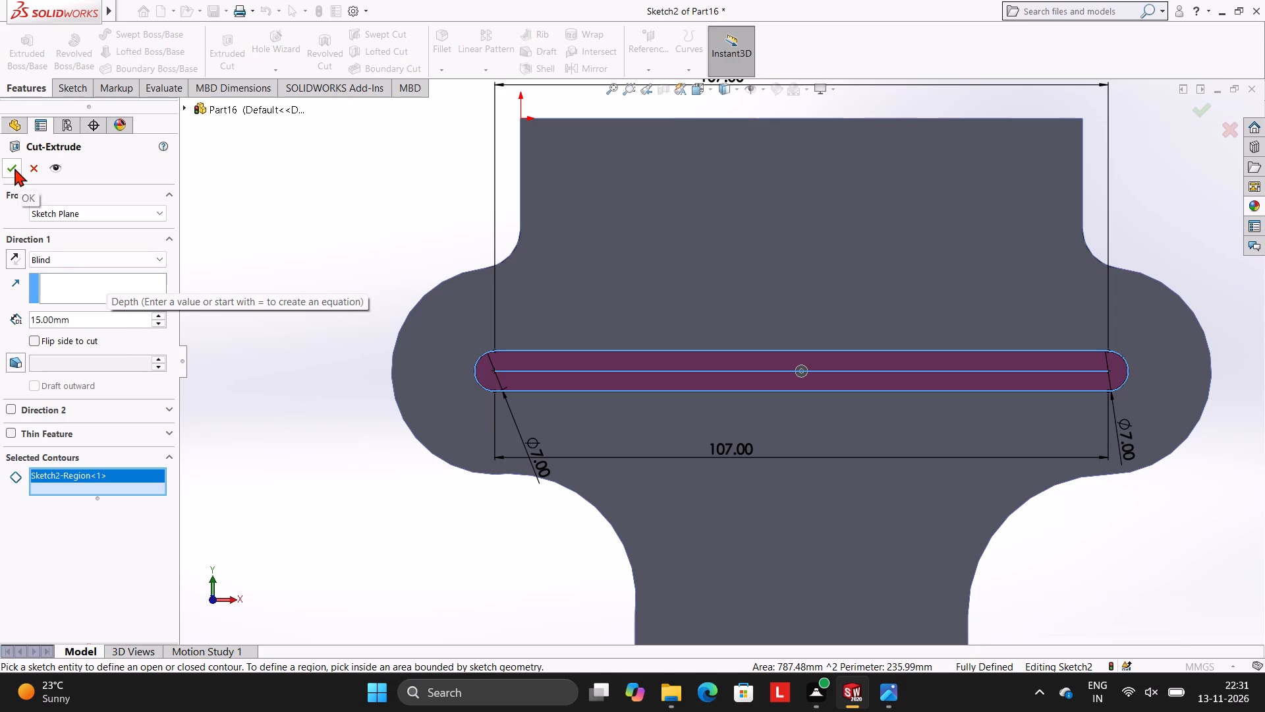
pyautogui.click(14, 168)
pyautogui.click(350, 204)
pyautogui.scroll(4, 474, 287)
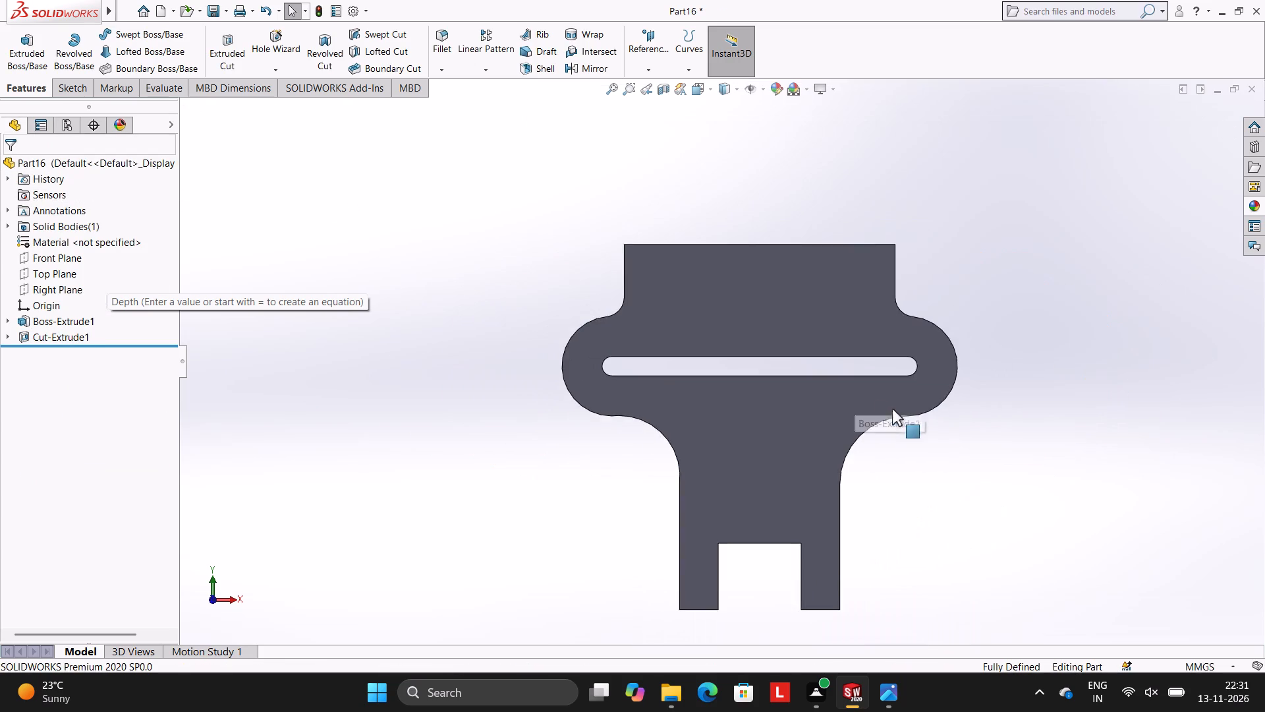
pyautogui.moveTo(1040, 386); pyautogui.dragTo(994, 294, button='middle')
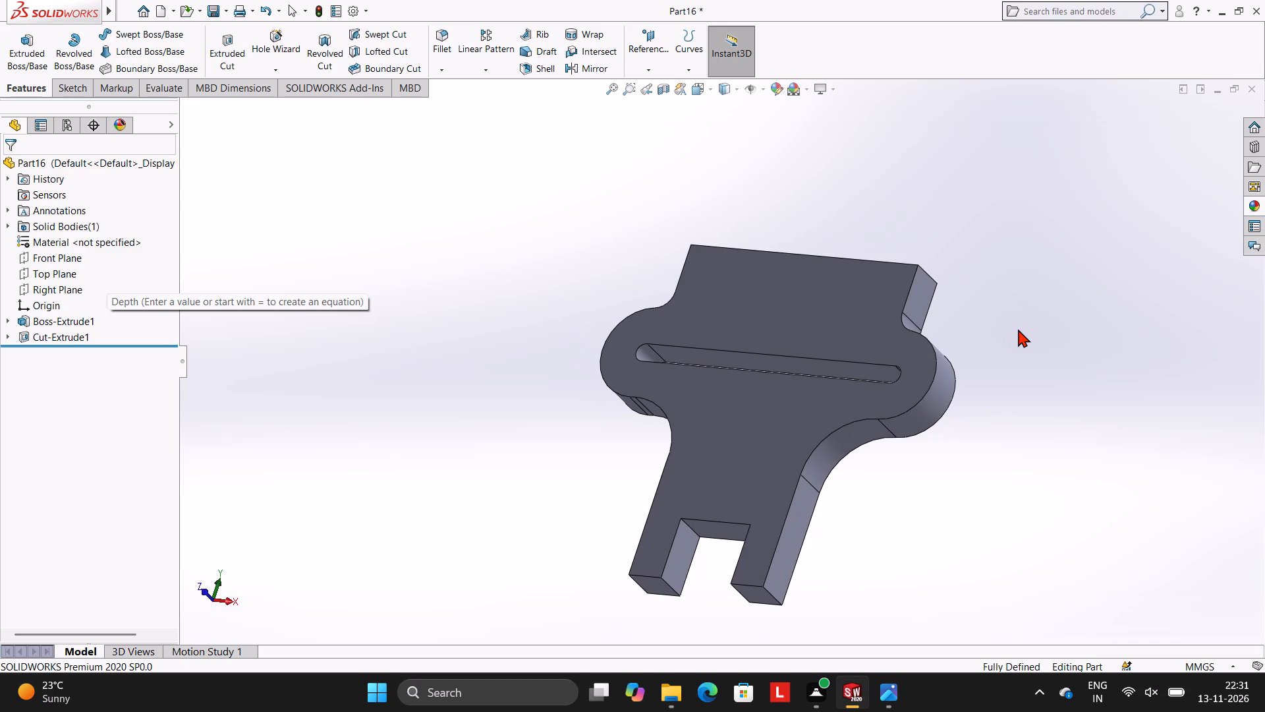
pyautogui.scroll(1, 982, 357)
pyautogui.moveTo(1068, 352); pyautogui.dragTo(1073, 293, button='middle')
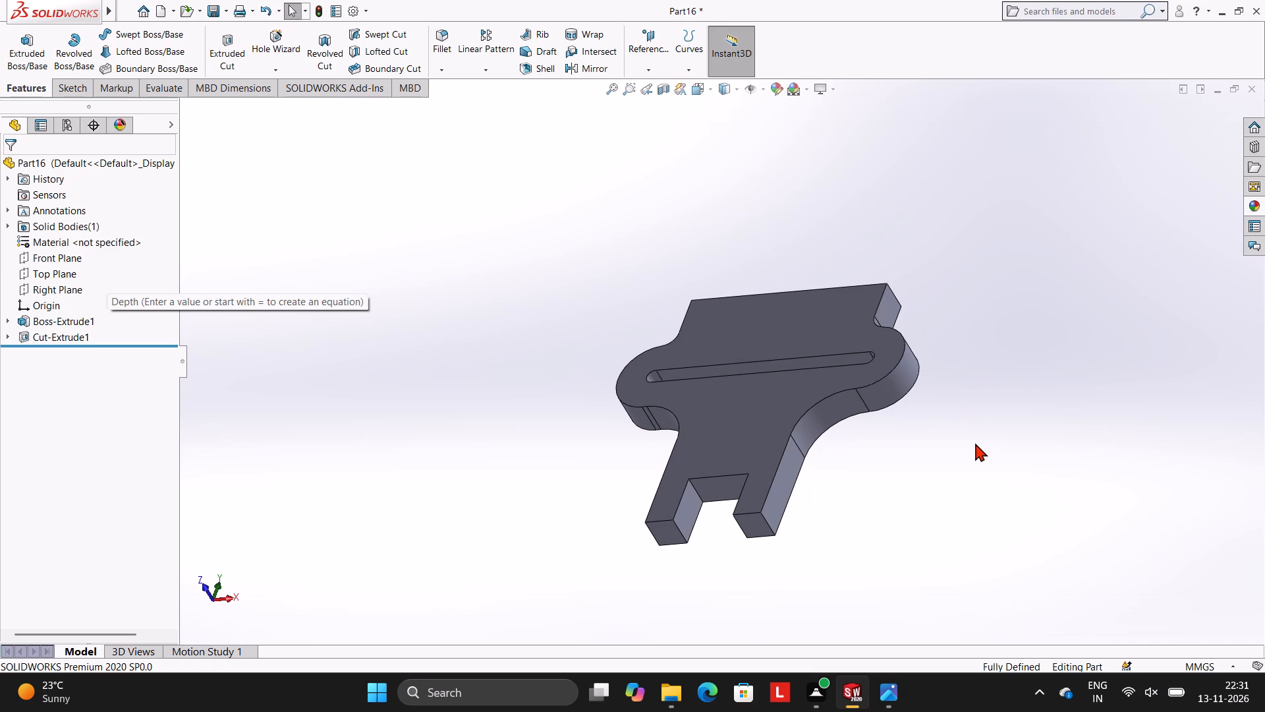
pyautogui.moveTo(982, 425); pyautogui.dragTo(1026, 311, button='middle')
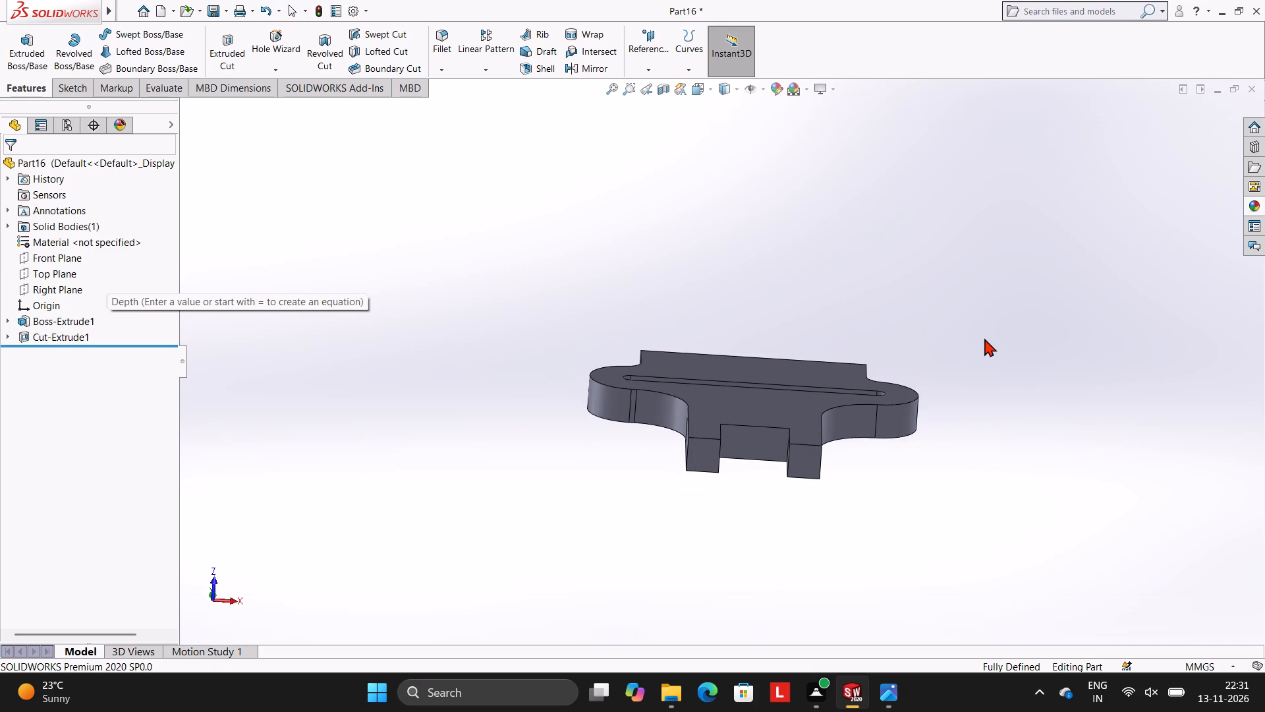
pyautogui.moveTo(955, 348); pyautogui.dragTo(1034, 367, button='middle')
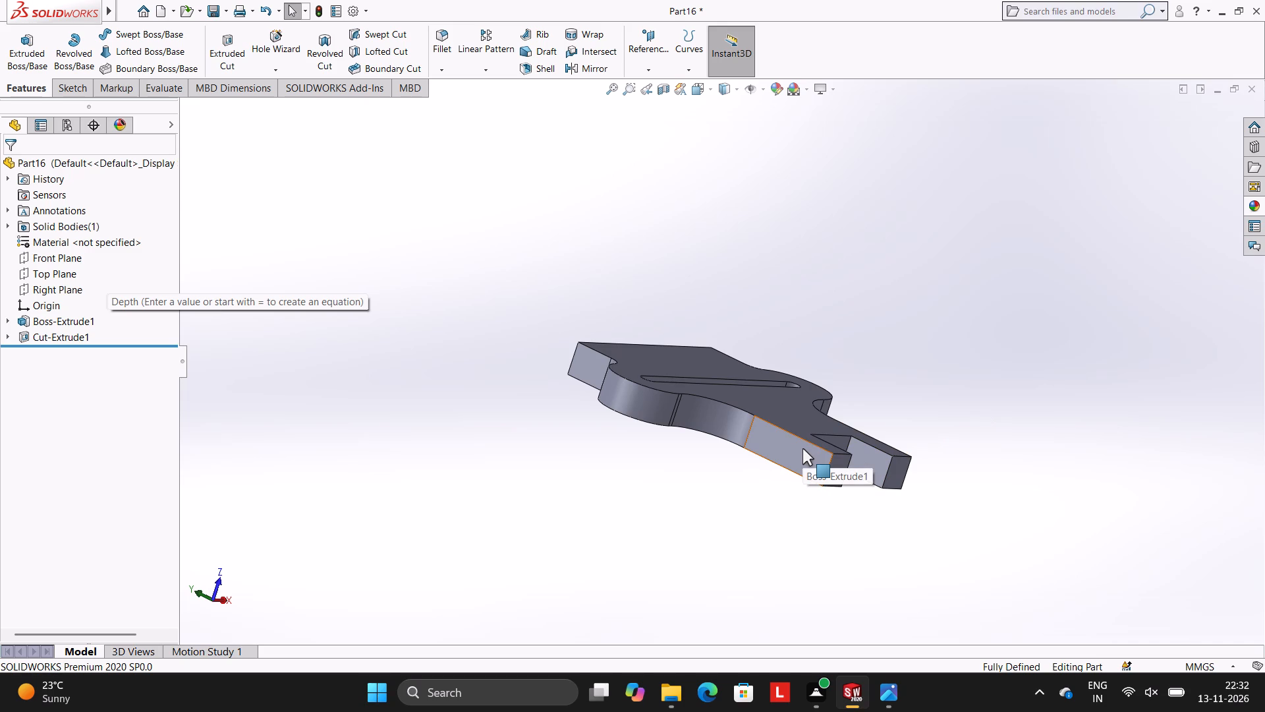
# Sketch a closed rectangle 33 mm high and 66 mm wide on one leg's outer side face, from its bottom corner outward past the plate.
pyautogui.click(802, 448)
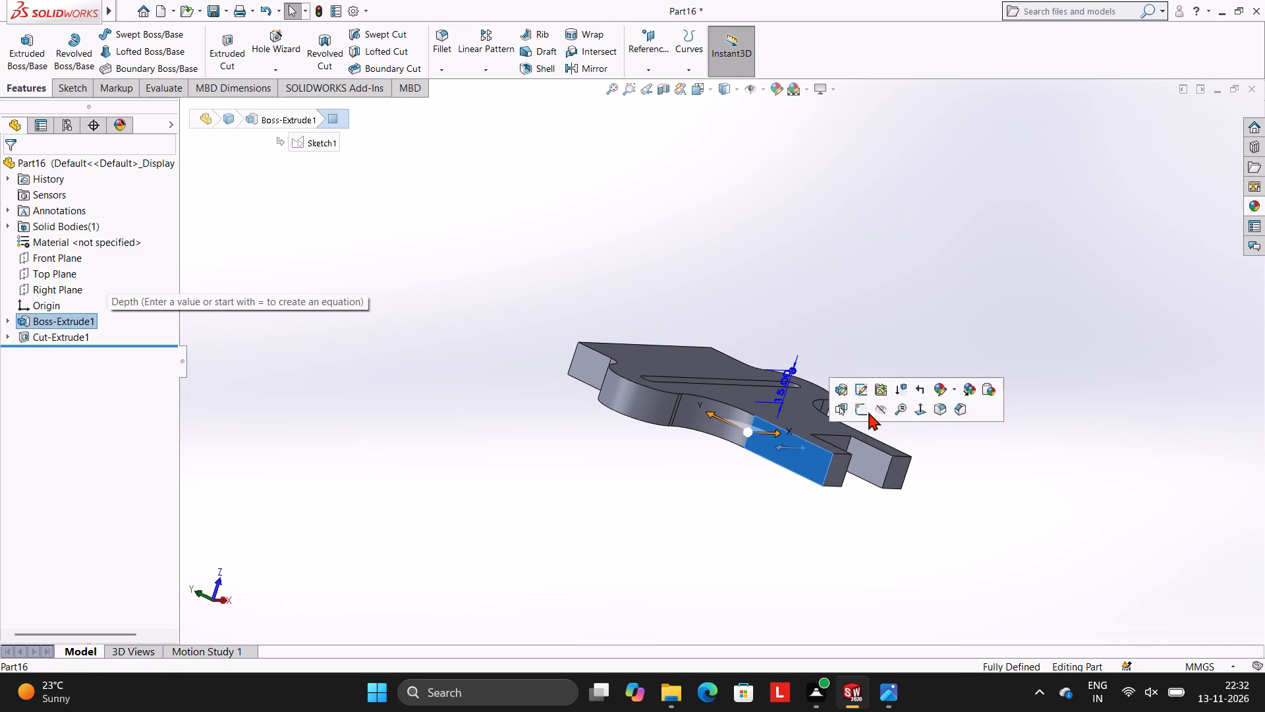
pyautogui.click(868, 412)
pyautogui.hotkey('ctrl', '8')
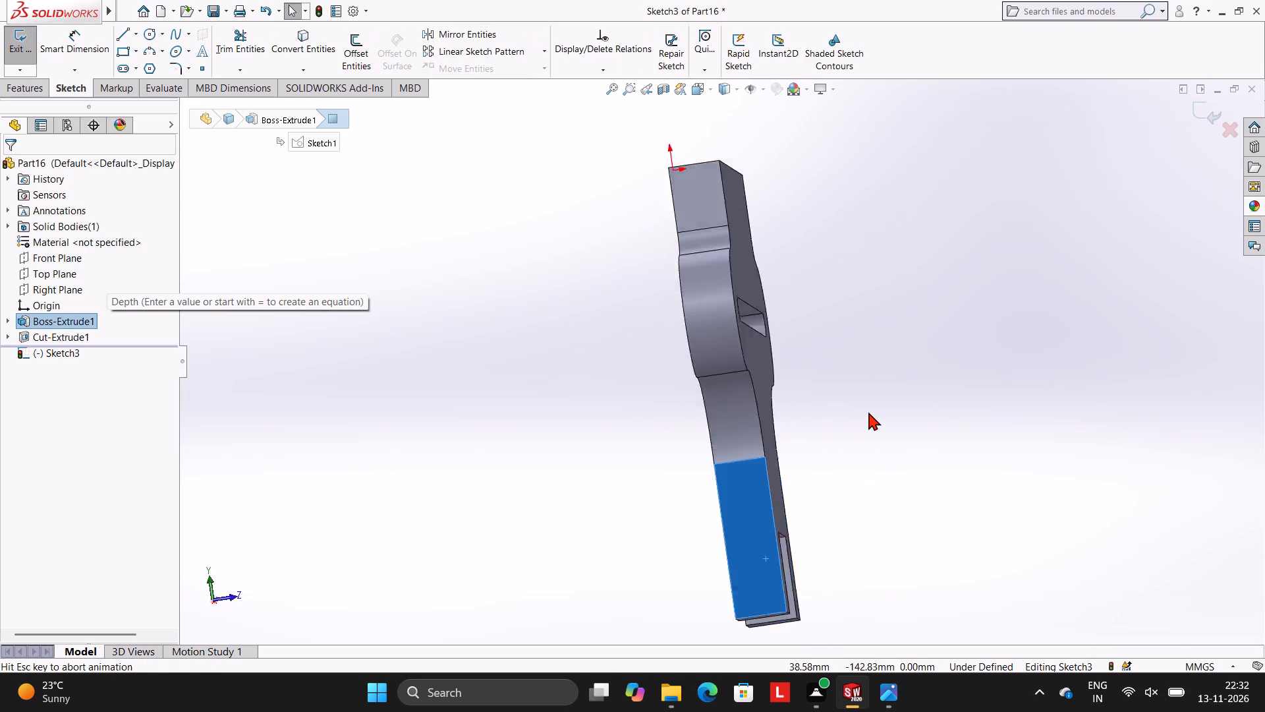
pyautogui.scroll(3, 857, 379)
pyautogui.scroll(-2, 866, 382)
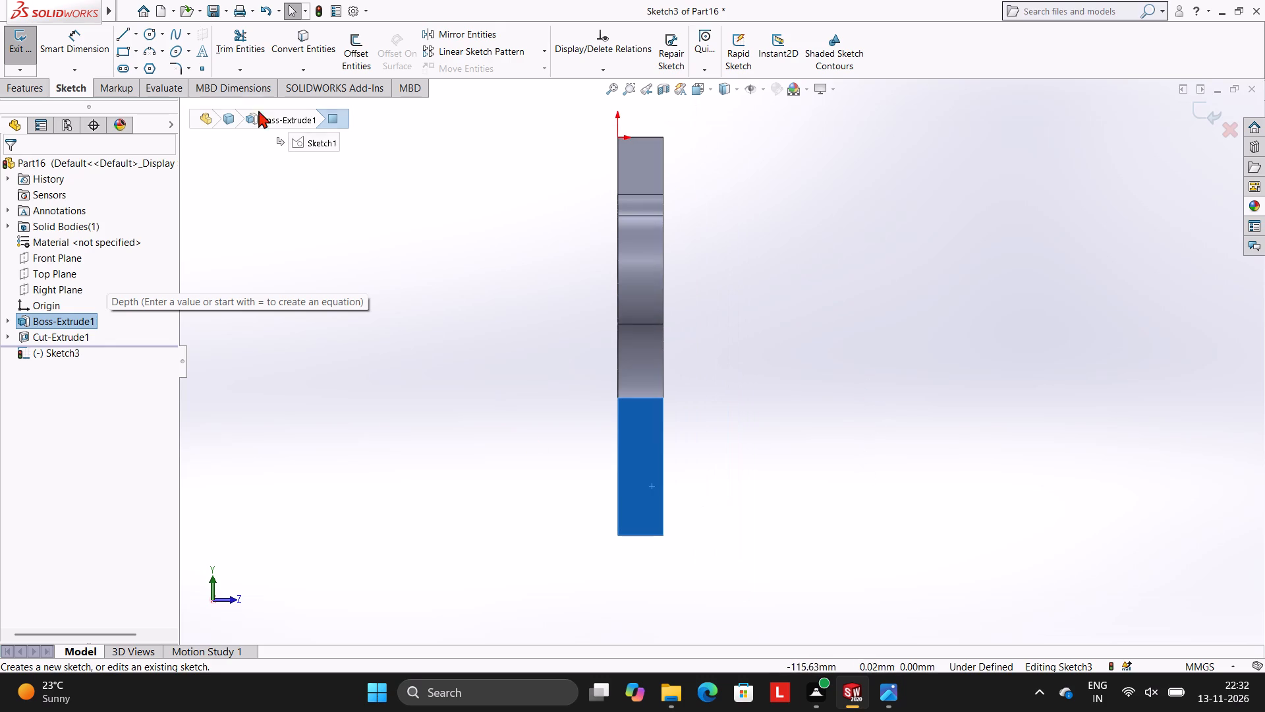
pyautogui.click(119, 31)
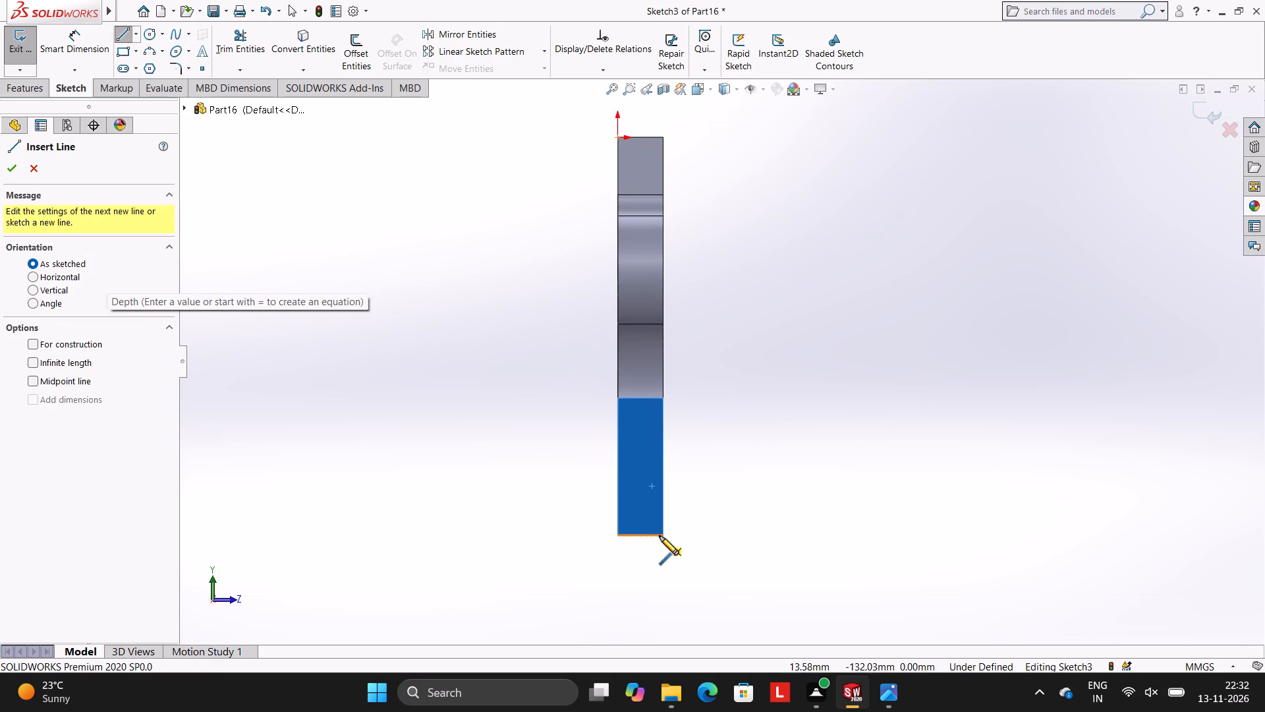
pyautogui.click(665, 536)
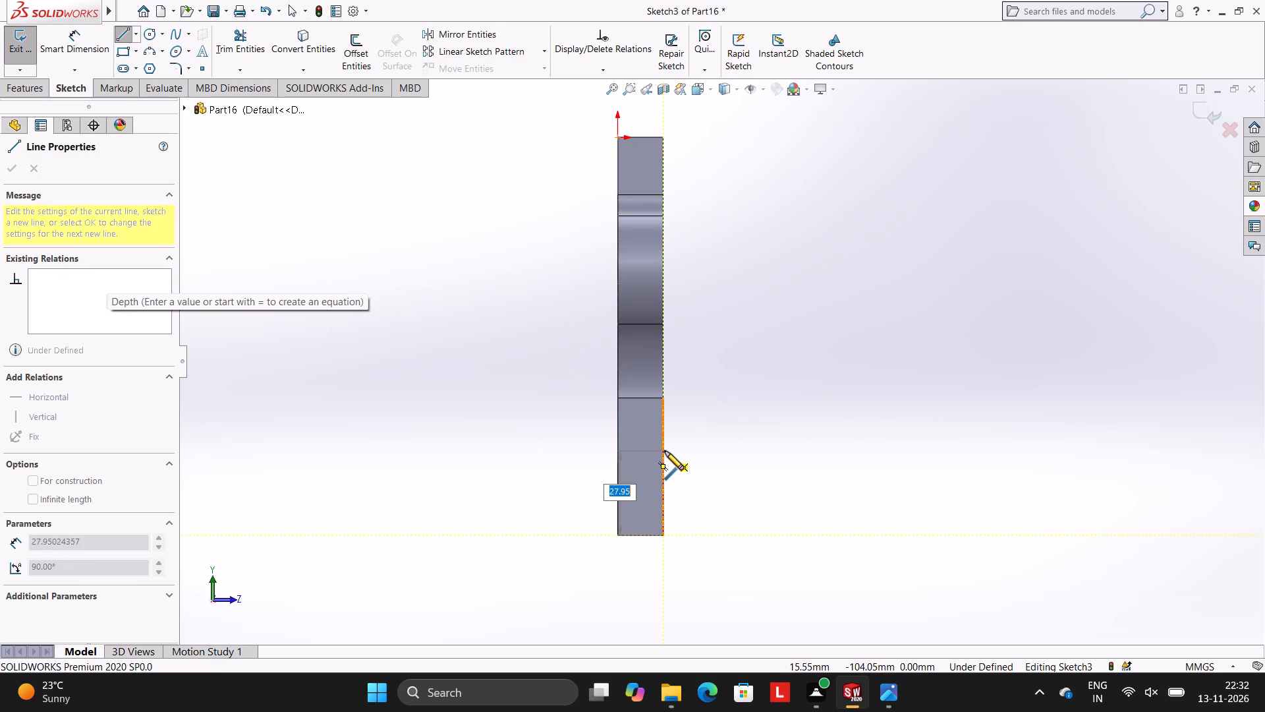
pyautogui.write('33')
pyautogui.press('Return')
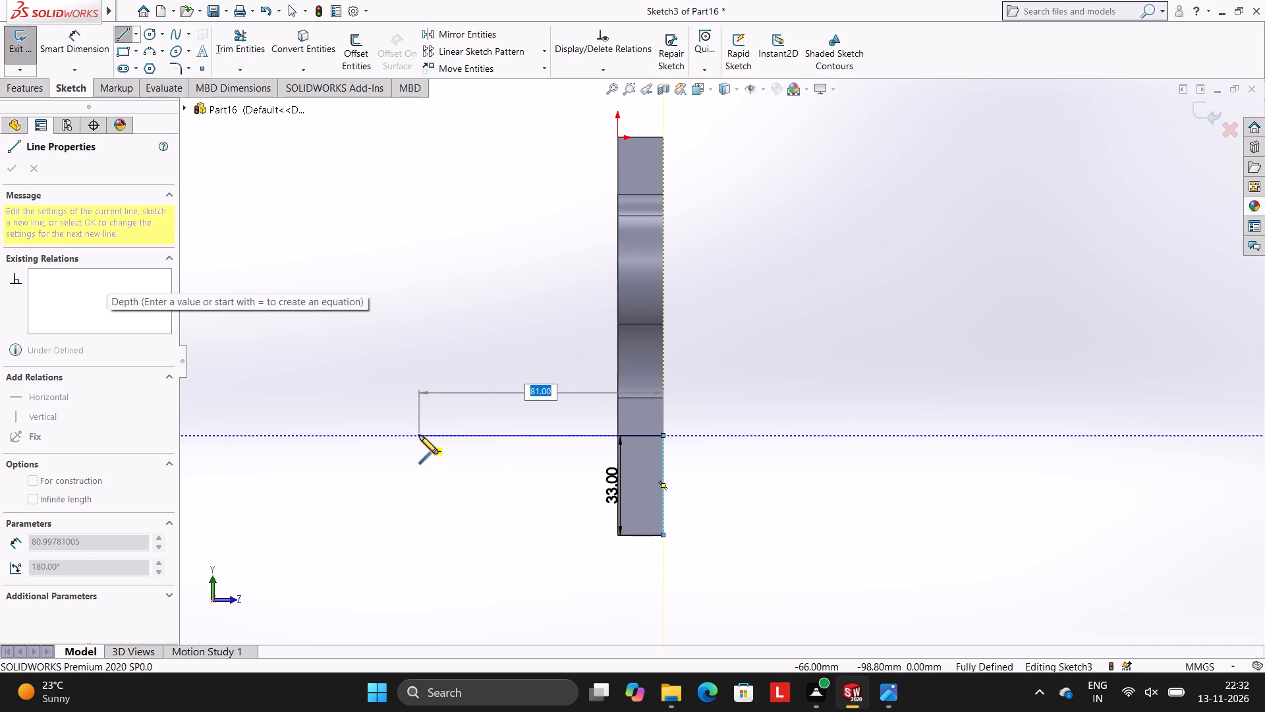
pyautogui.write('66')
pyautogui.press('Return')
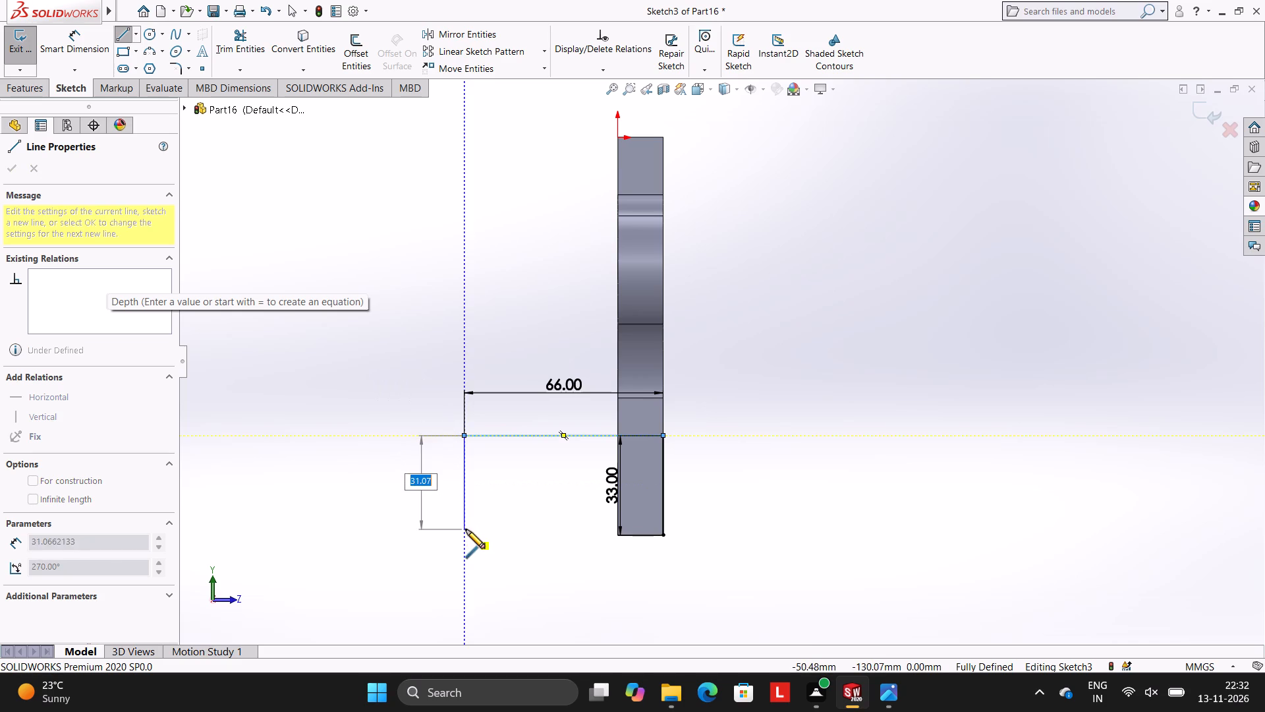
pyautogui.click(466, 532)
pyautogui.click(661, 537)
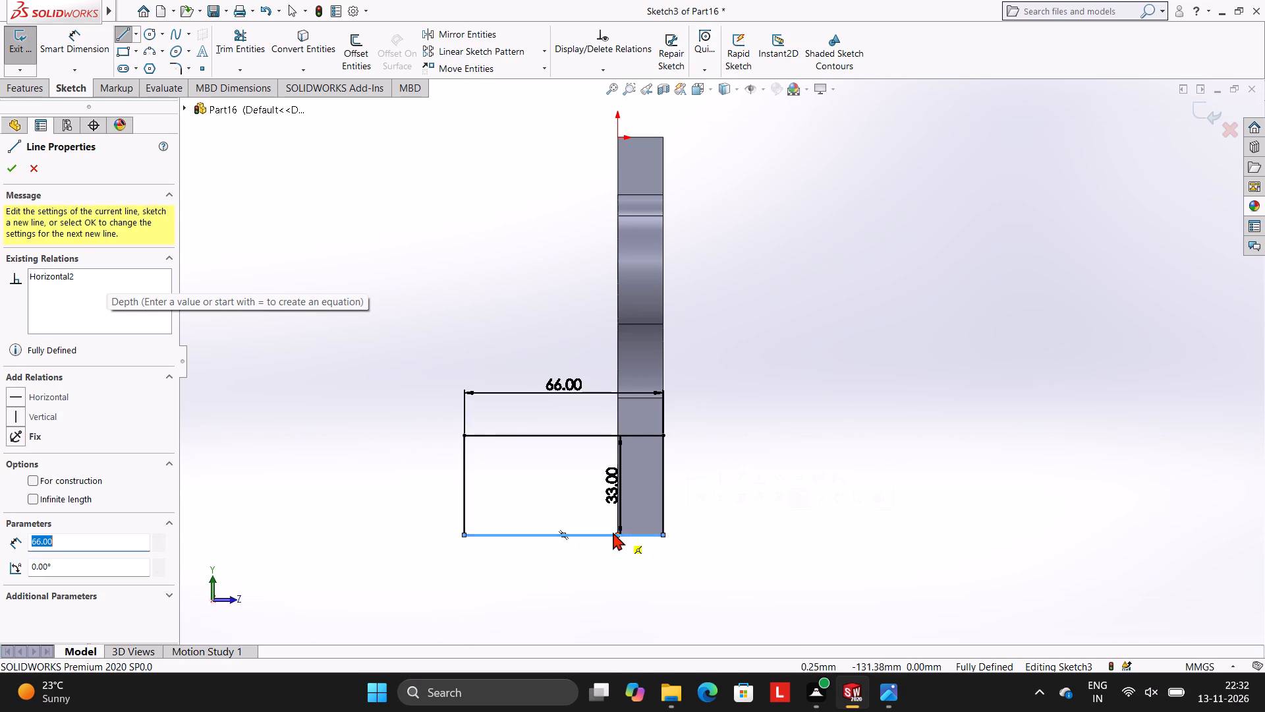
pyautogui.press('Escape')
pyautogui.press('Escape')
pyautogui.press('Escape')
pyautogui.press('Escape')
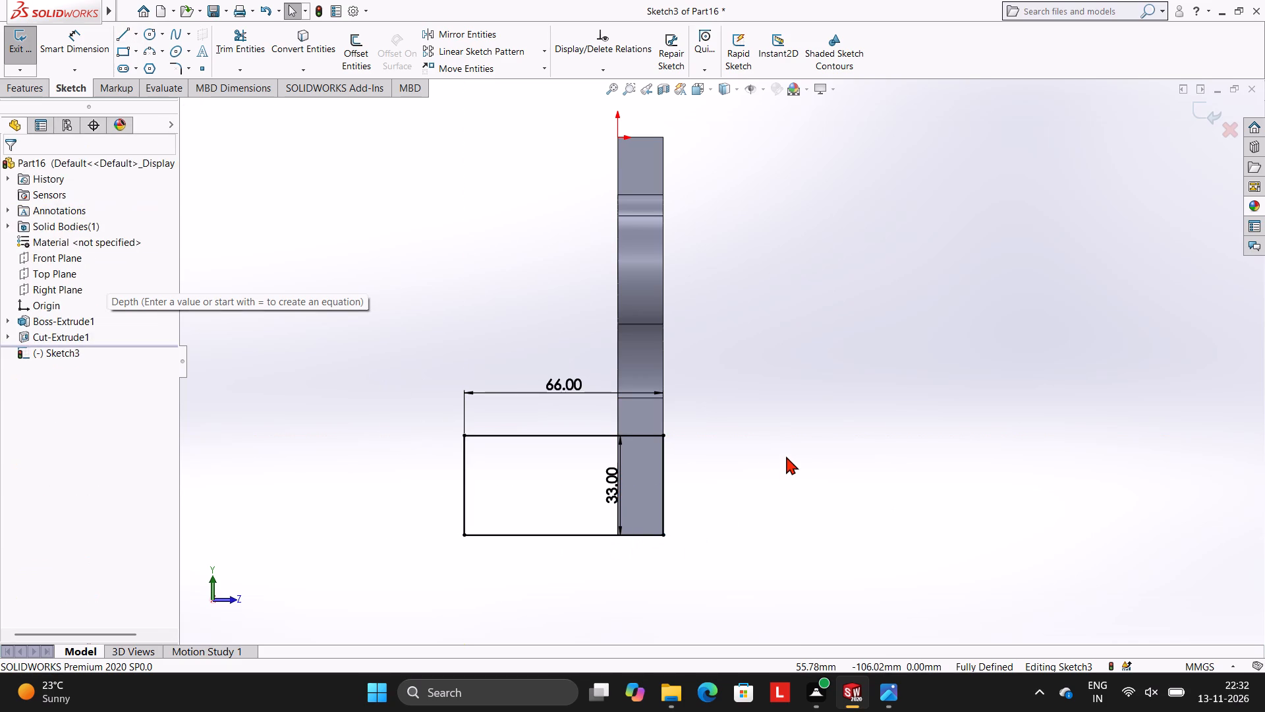
# Extrude the 66 by 33 mm rectangle 15 mm blind in the reversed direction, towards the leg, merged with the plate.
pyautogui.moveTo(884, 386); pyautogui.dragTo(884, 362, button='middle')
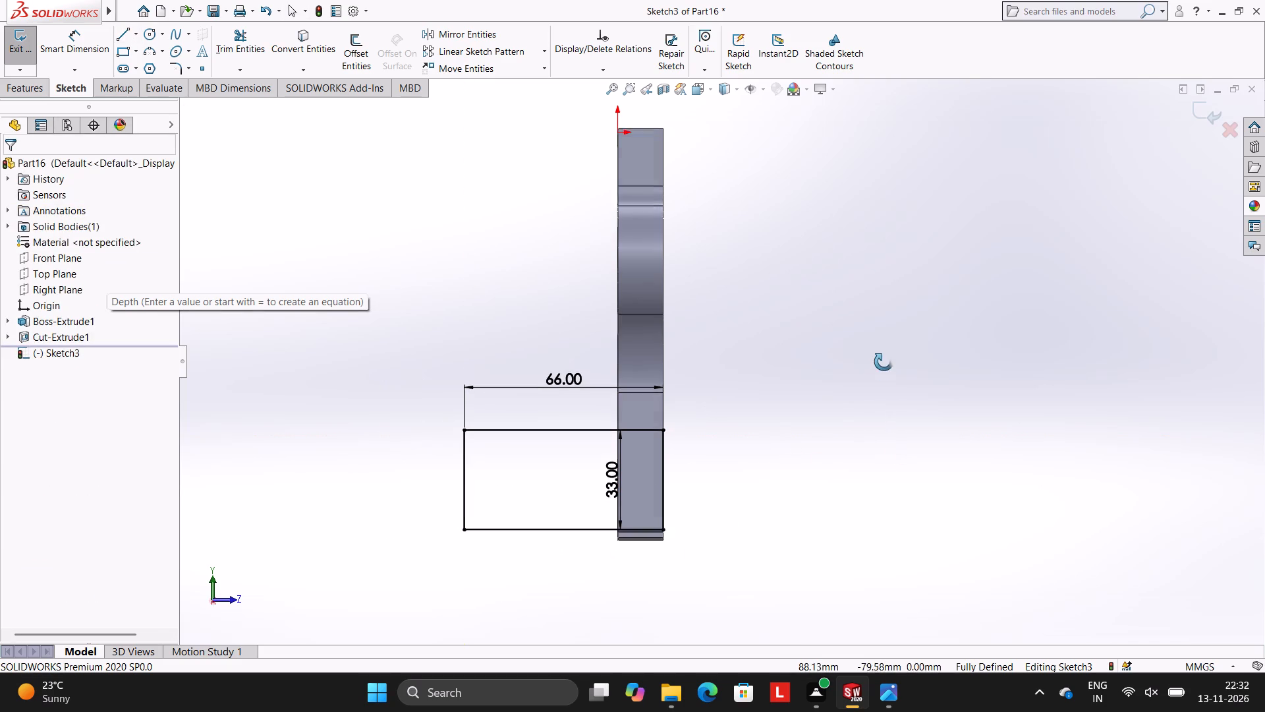
pyautogui.moveTo(884, 362); pyautogui.dragTo(883, 346, button='middle')
pyautogui.scroll(4, 883, 346)
pyautogui.moveTo(884, 351); pyautogui.dragTo(830, 315, button='middle')
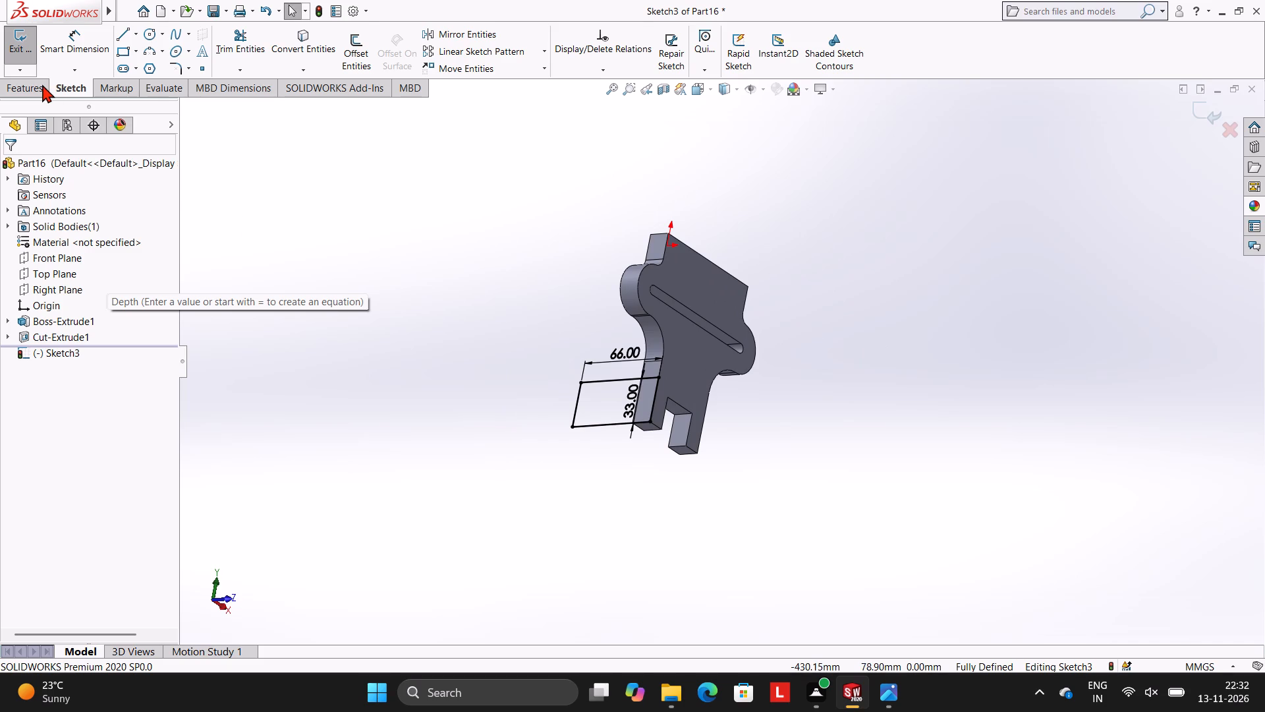
pyautogui.click(42, 84)
pyautogui.click(25, 47)
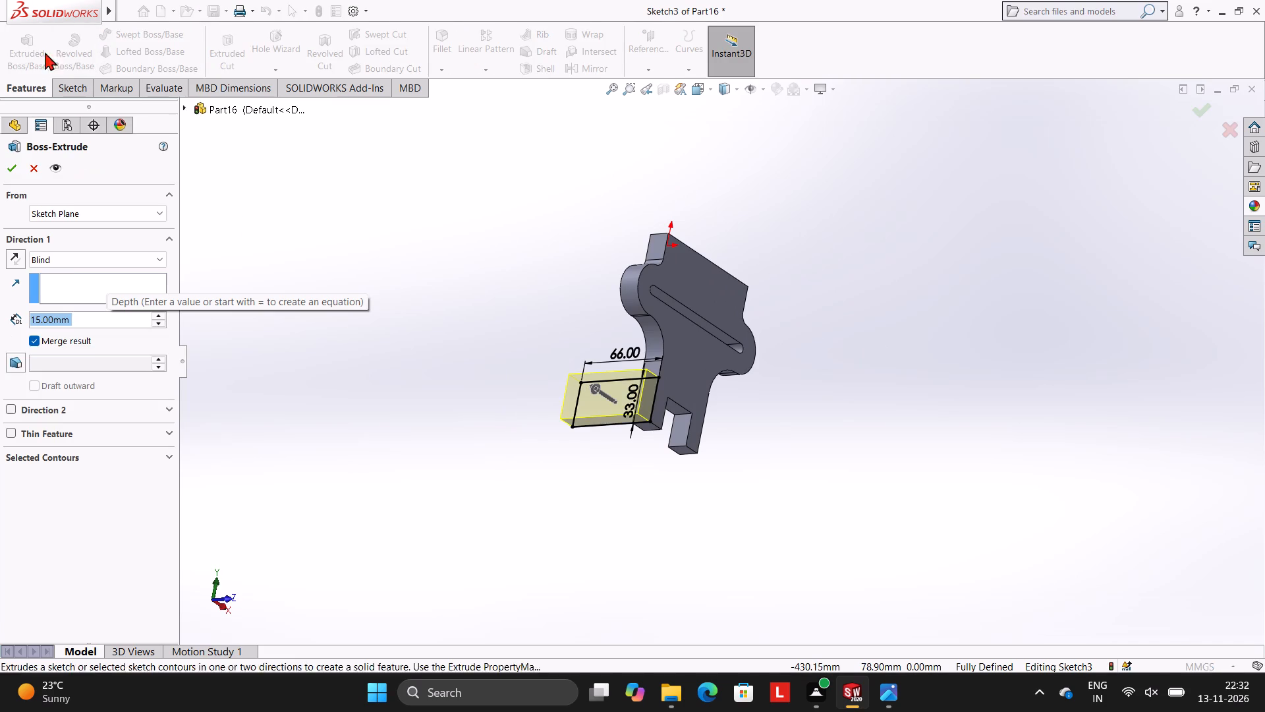
pyautogui.click(8, 258)
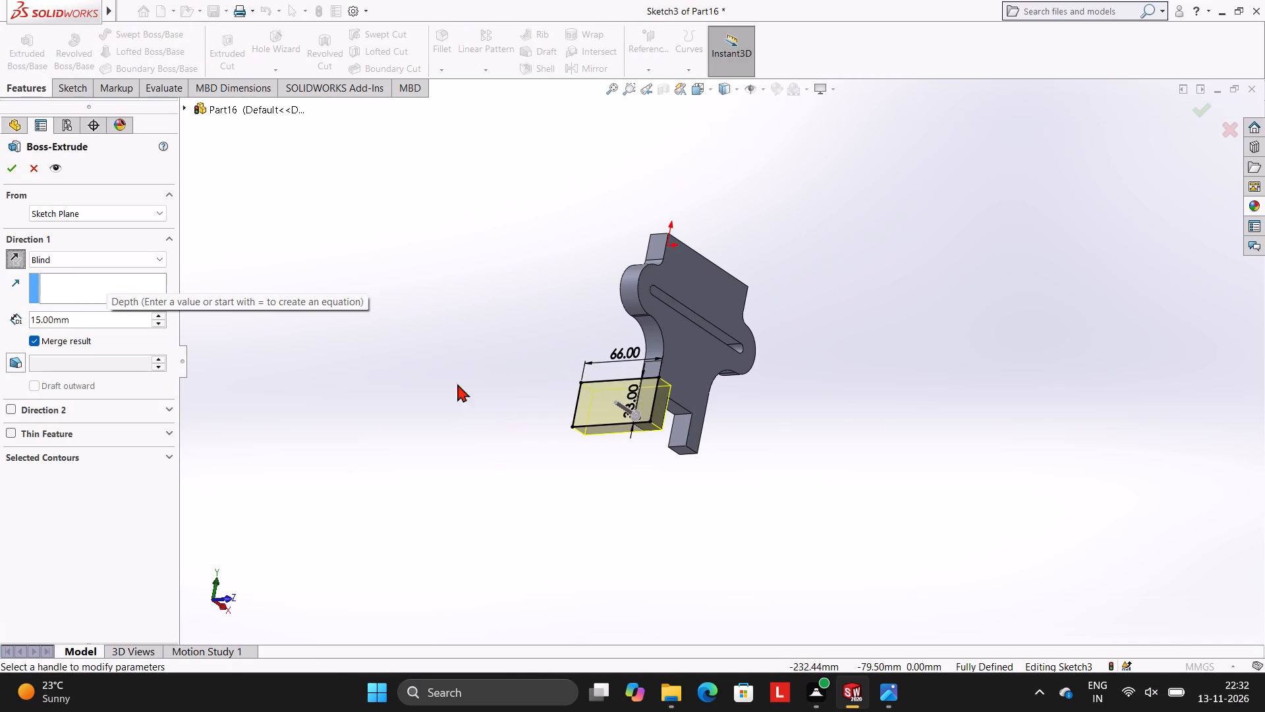
pyautogui.moveTo(901, 398); pyautogui.dragTo(859, 357, button='middle')
pyautogui.click(9, 167)
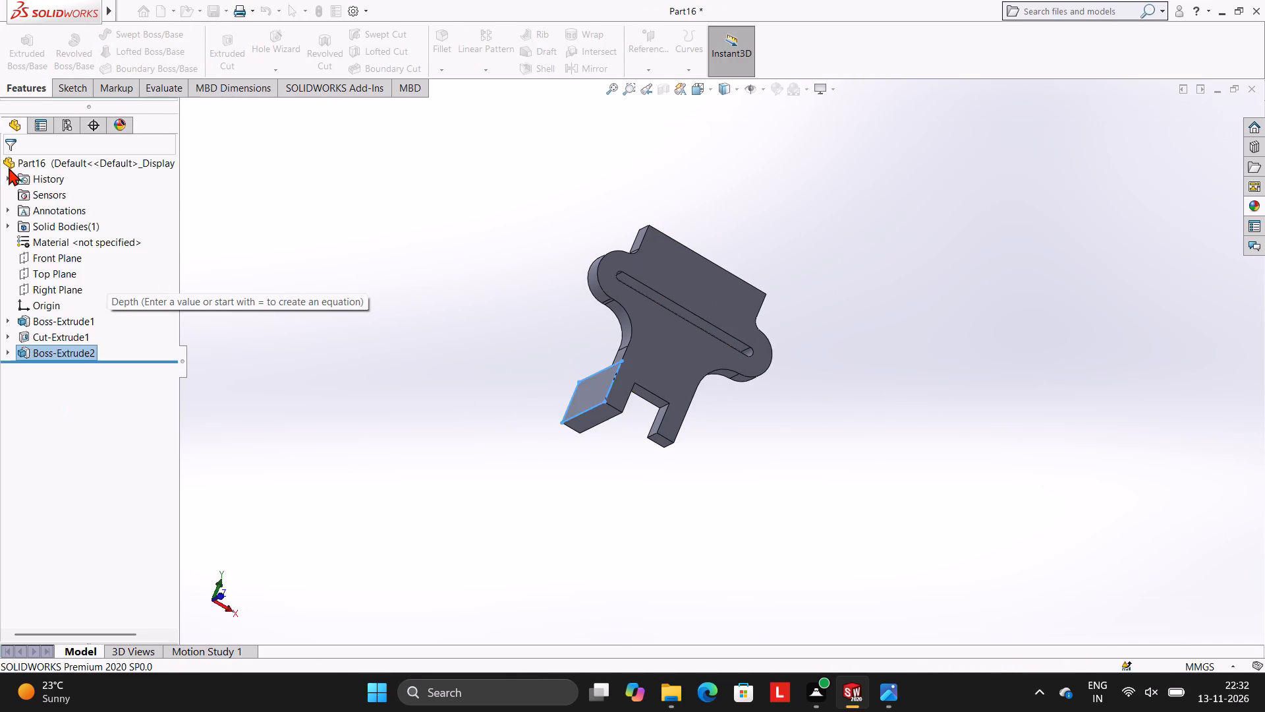
pyautogui.click(275, 236)
# Examine the new arm on the leg and the plate from all sides.
pyautogui.moveTo(1264, 483); pyautogui.dragTo(1231, 463, button='middle')
pyautogui.moveTo(1115, 458); pyautogui.dragTo(1094, 379, button='middle')
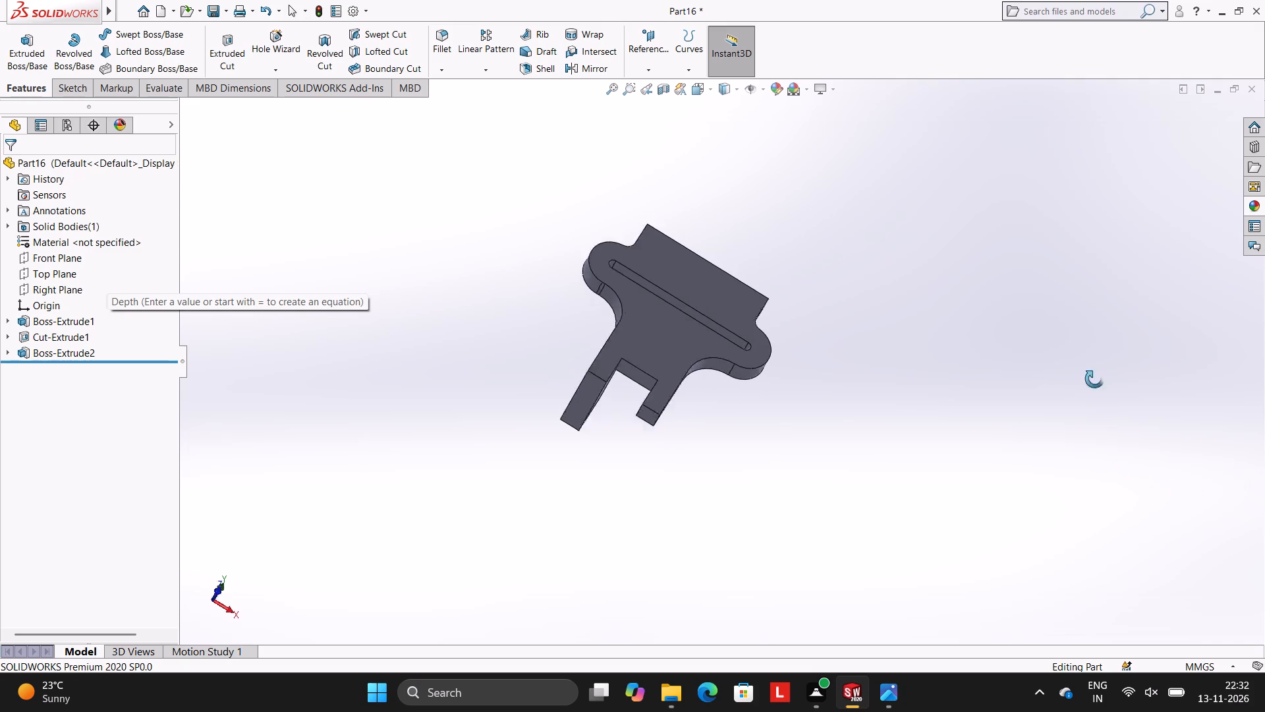
pyautogui.moveTo(1094, 379); pyautogui.dragTo(1052, 280, button='middle')
pyautogui.moveTo(1046, 301); pyautogui.dragTo(1077, 300, button='middle')
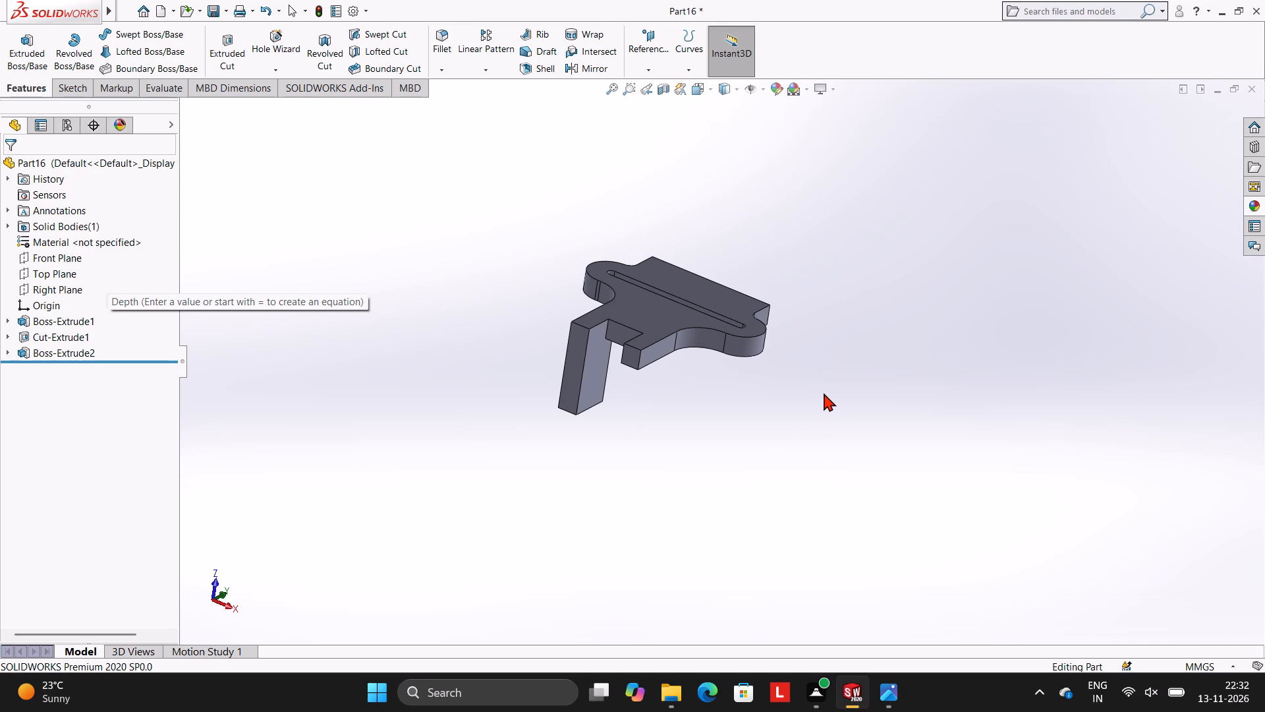
pyautogui.scroll(-1, 919, 383)
pyautogui.moveTo(919, 383); pyautogui.dragTo(909, 356, button='middle')
pyautogui.moveTo(909, 356); pyautogui.dragTo(855, 332, button='middle')
pyautogui.moveTo(793, 323); pyautogui.dragTo(940, 272, button='middle')
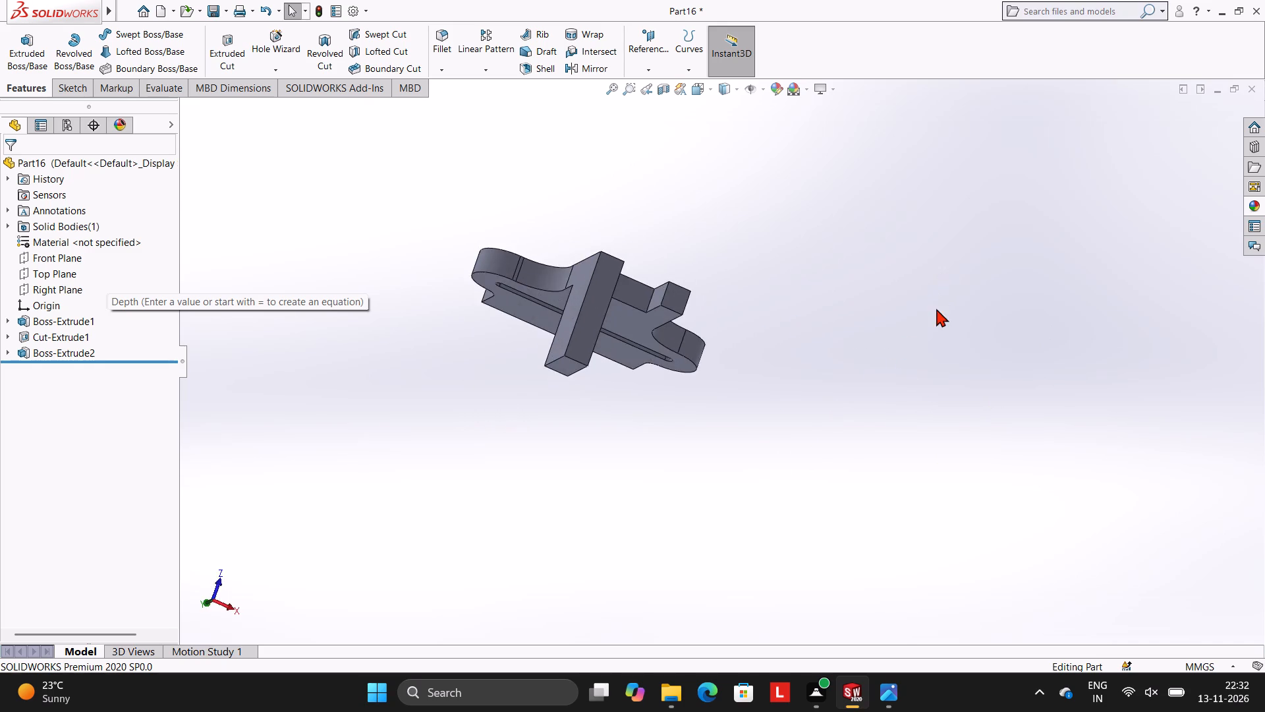
pyautogui.moveTo(939, 308); pyautogui.dragTo(1054, 201, button='middle')
pyautogui.moveTo(1013, 241); pyautogui.dragTo(1055, 189, button='middle')
pyautogui.moveTo(942, 282); pyautogui.dragTo(971, 163, button='middle')
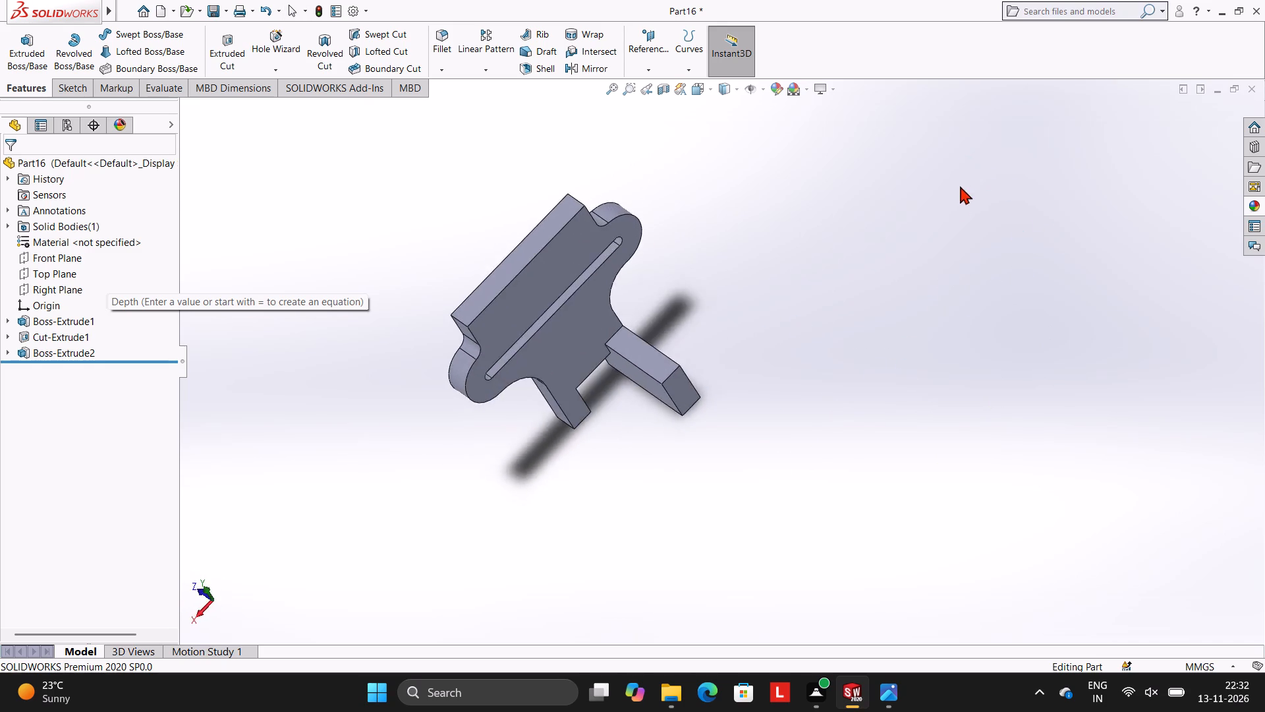
pyautogui.moveTo(965, 211); pyautogui.dragTo(976, 138, button='middle')
pyautogui.moveTo(958, 227); pyautogui.dragTo(932, 146, button='middle')
pyautogui.moveTo(935, 220); pyautogui.dragTo(957, 229, button='middle')
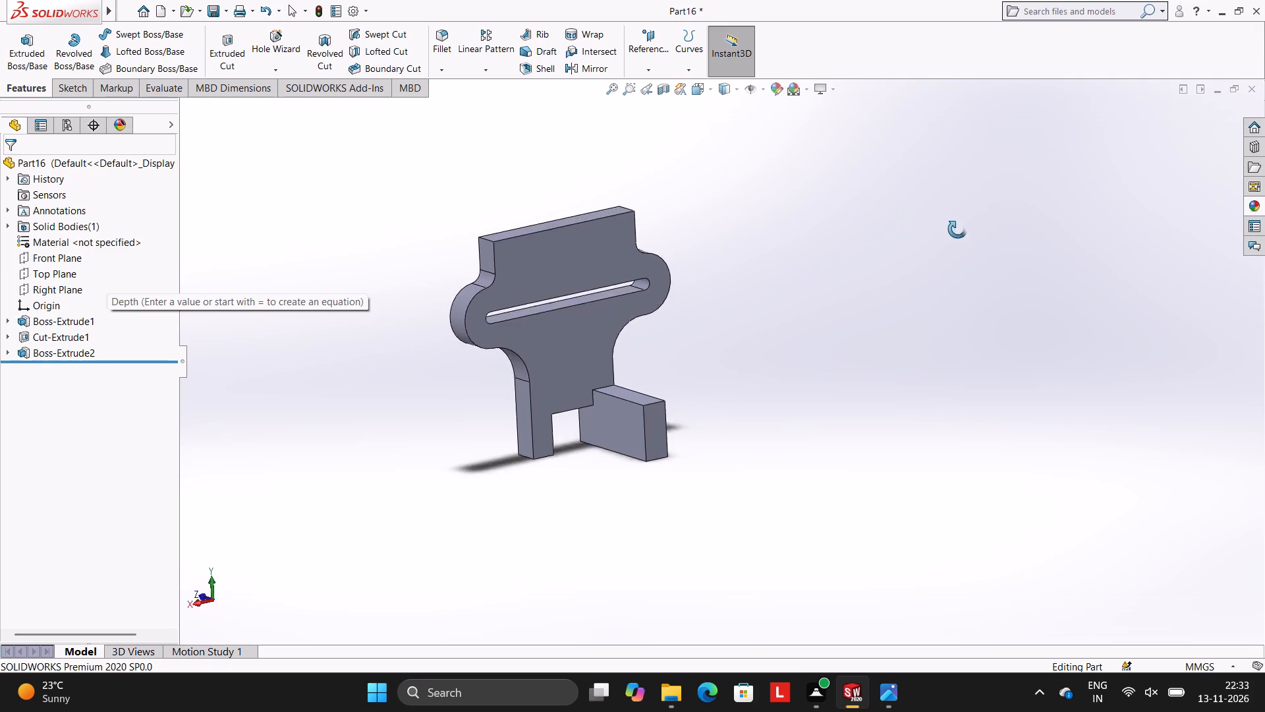
pyautogui.moveTo(957, 229); pyautogui.dragTo(940, 200, button='middle')
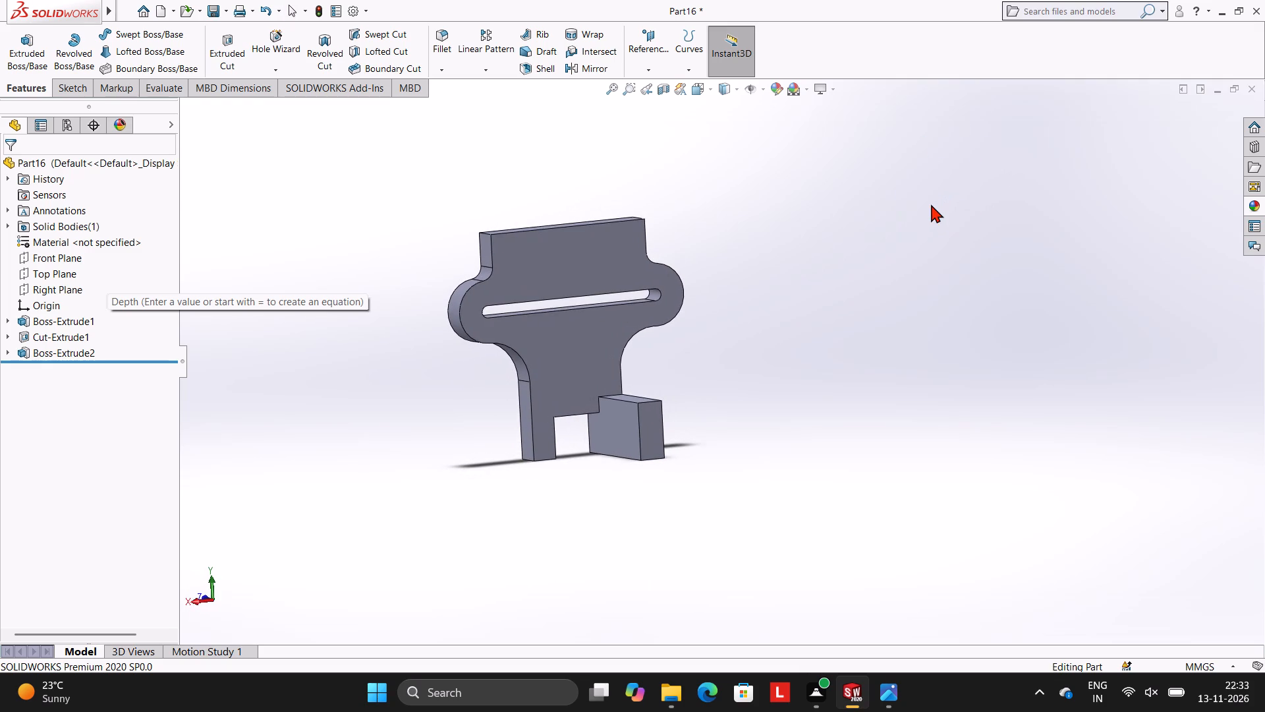
# Sketch a closed 29 by 9 mm rectangle on the plate face beside the arm, between the arm's upper corner and the gap's top edge.
pyautogui.click(565, 367)
pyautogui.click(623, 326)
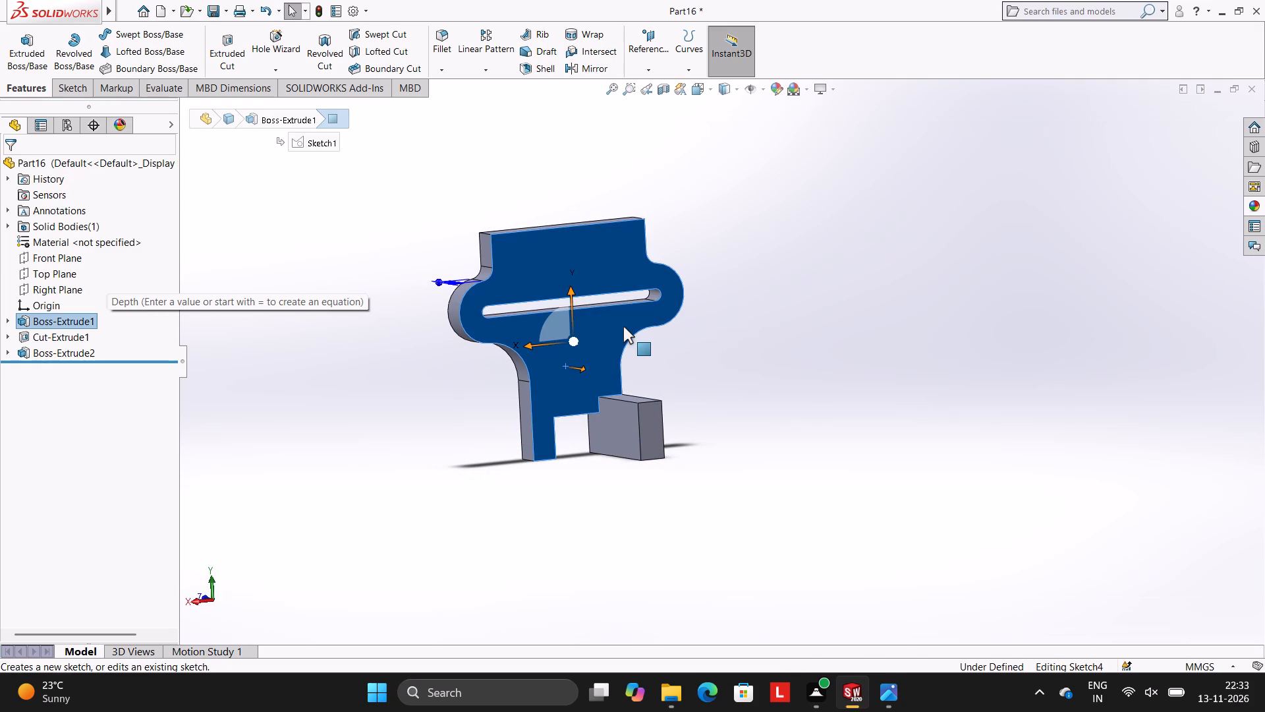
pyautogui.hotkey('ctrl', '8')
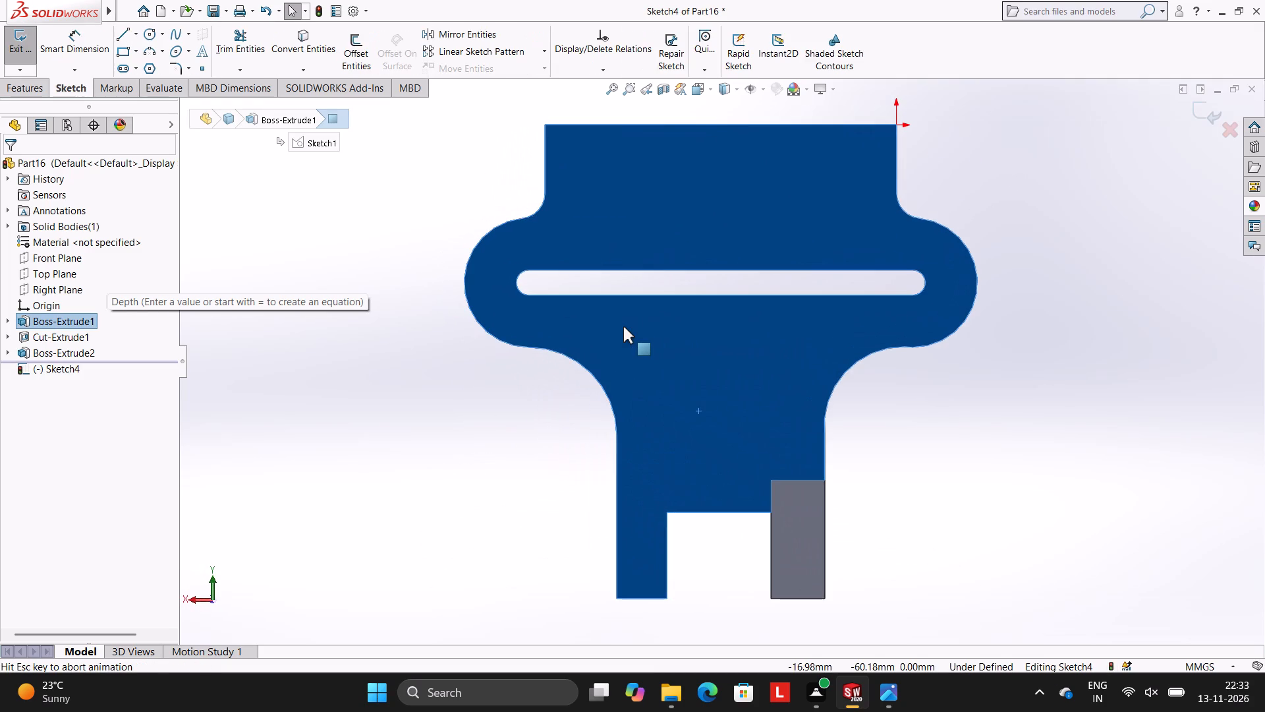
pyautogui.scroll(2, 934, 562)
pyautogui.scroll(2, 885, 584)
pyautogui.scroll(-3, 871, 574)
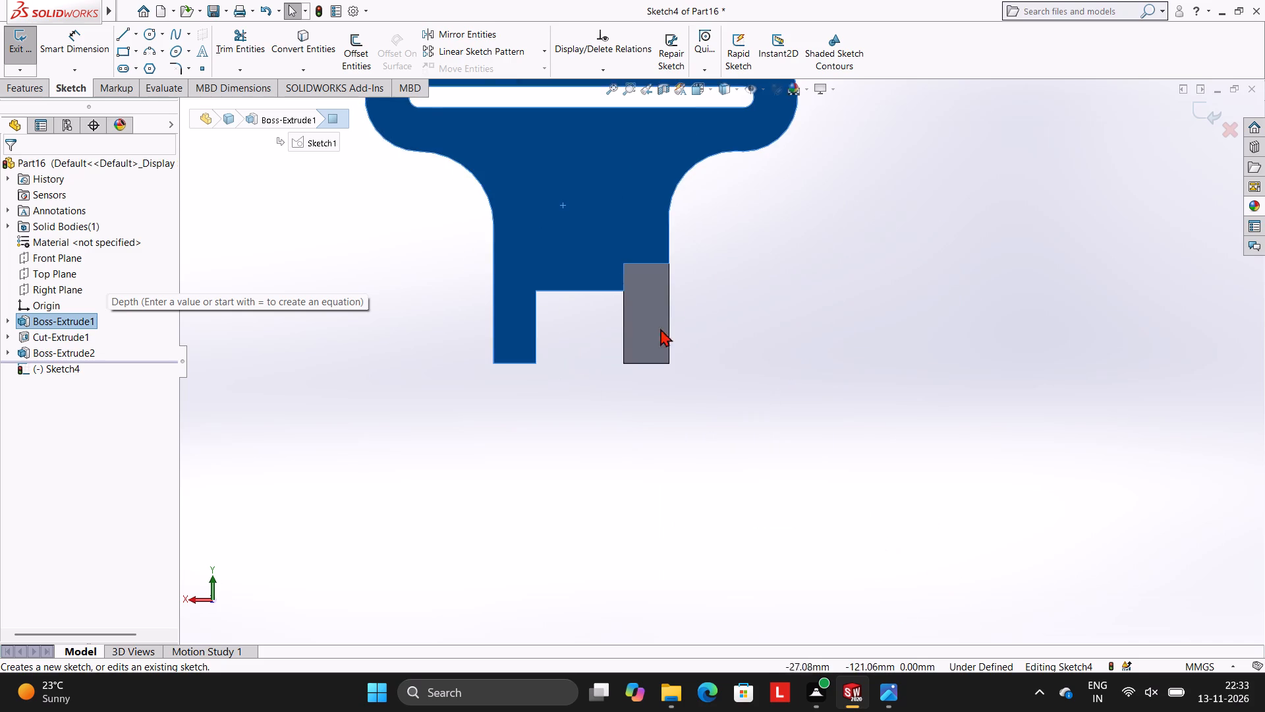
pyautogui.scroll(4, 687, 303)
pyautogui.scroll(-2, 714, 276)
pyautogui.click(124, 37)
pyautogui.scroll(-2, 569, 323)
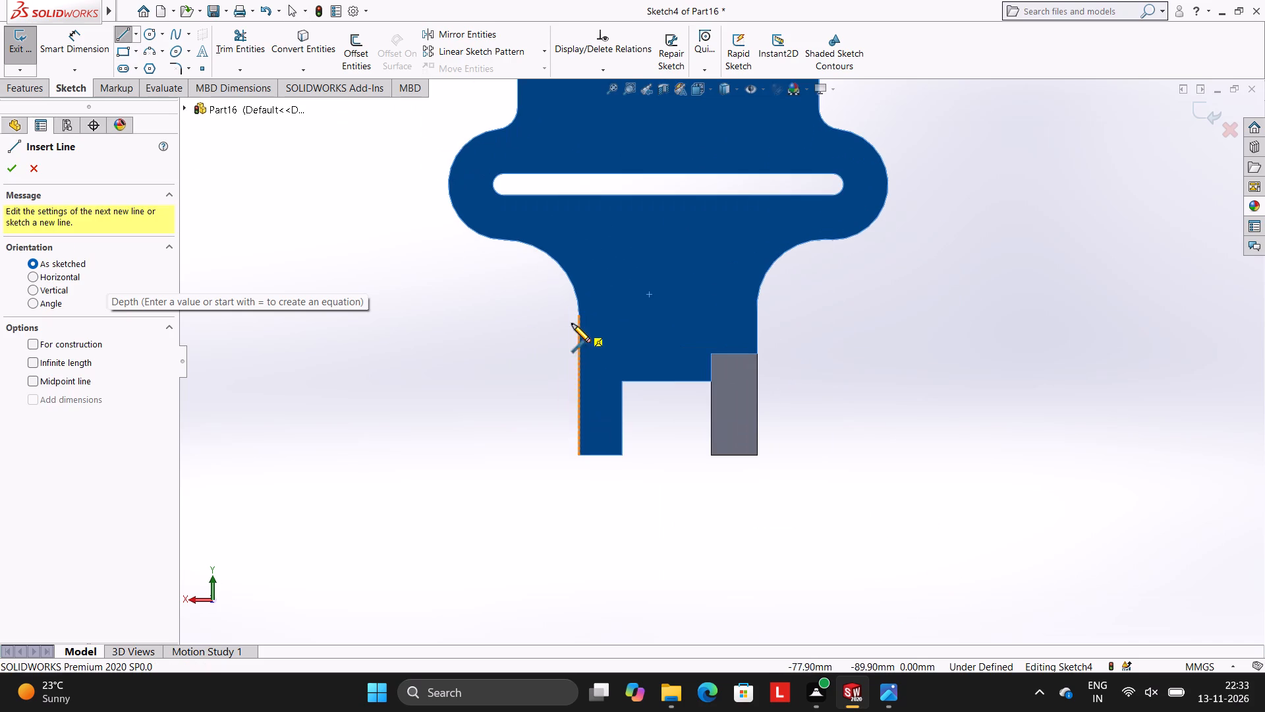
pyautogui.click(712, 353)
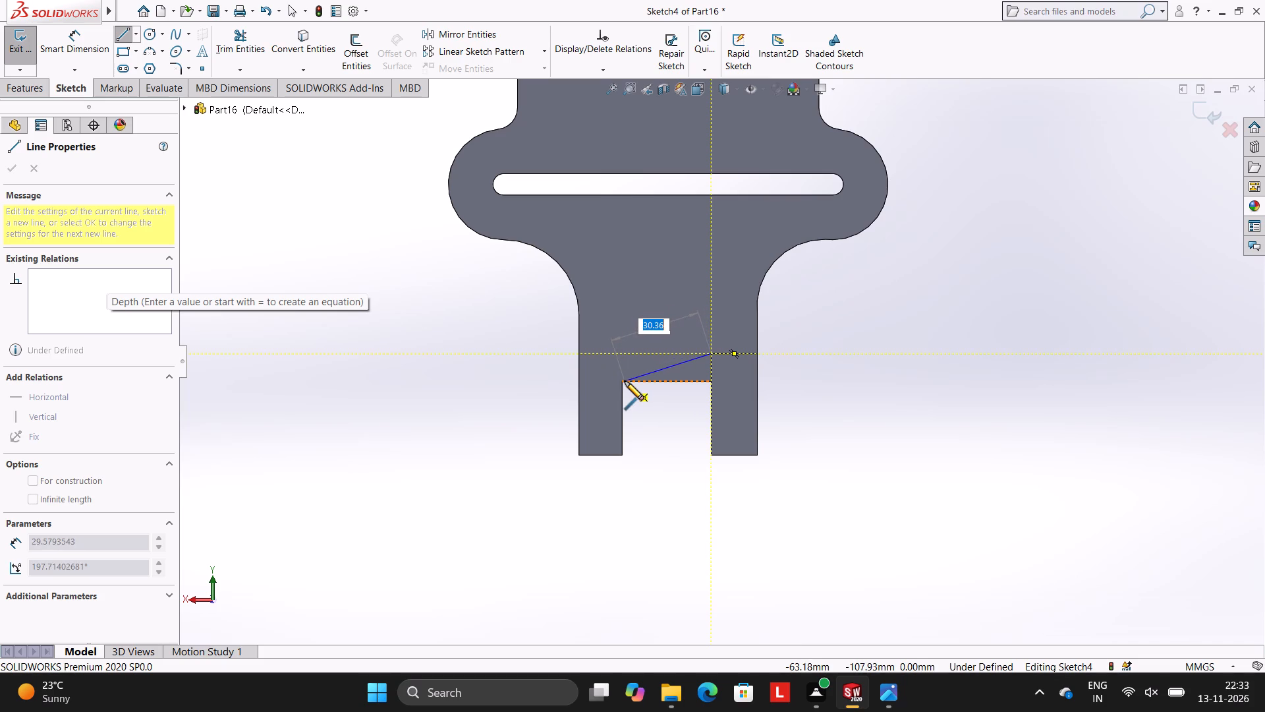
pyautogui.click(621, 354)
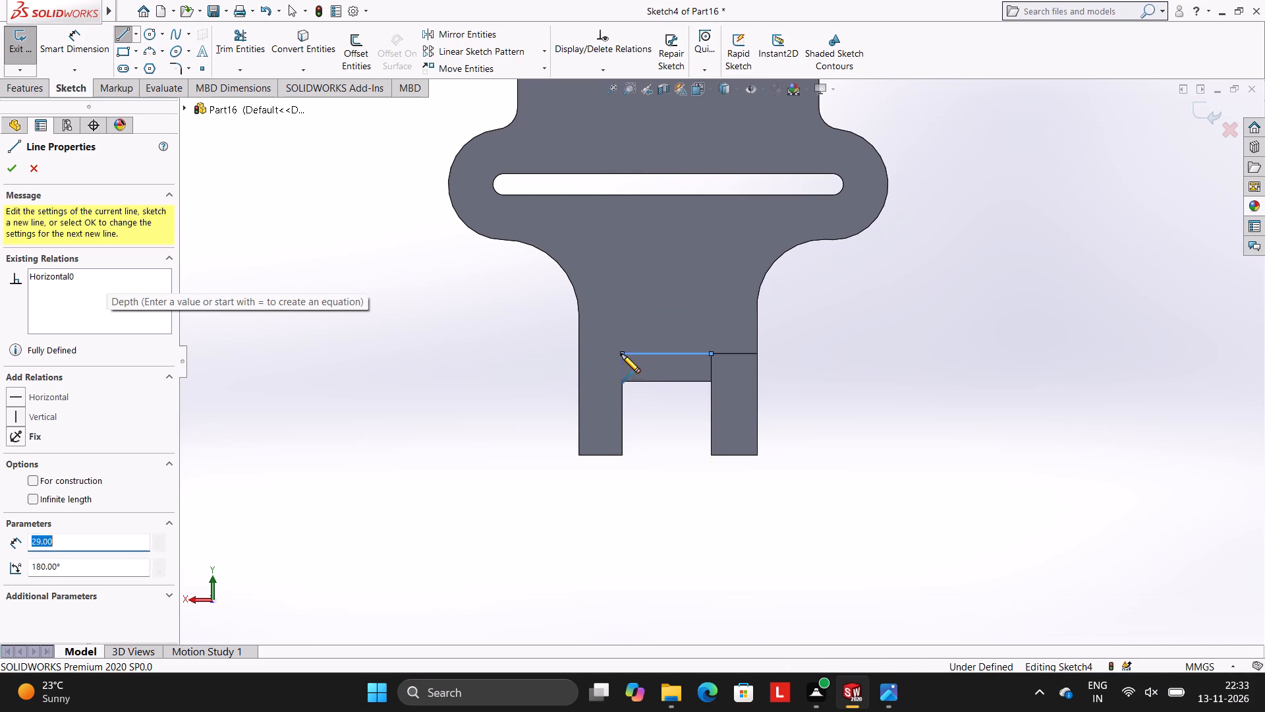
pyautogui.click(625, 381)
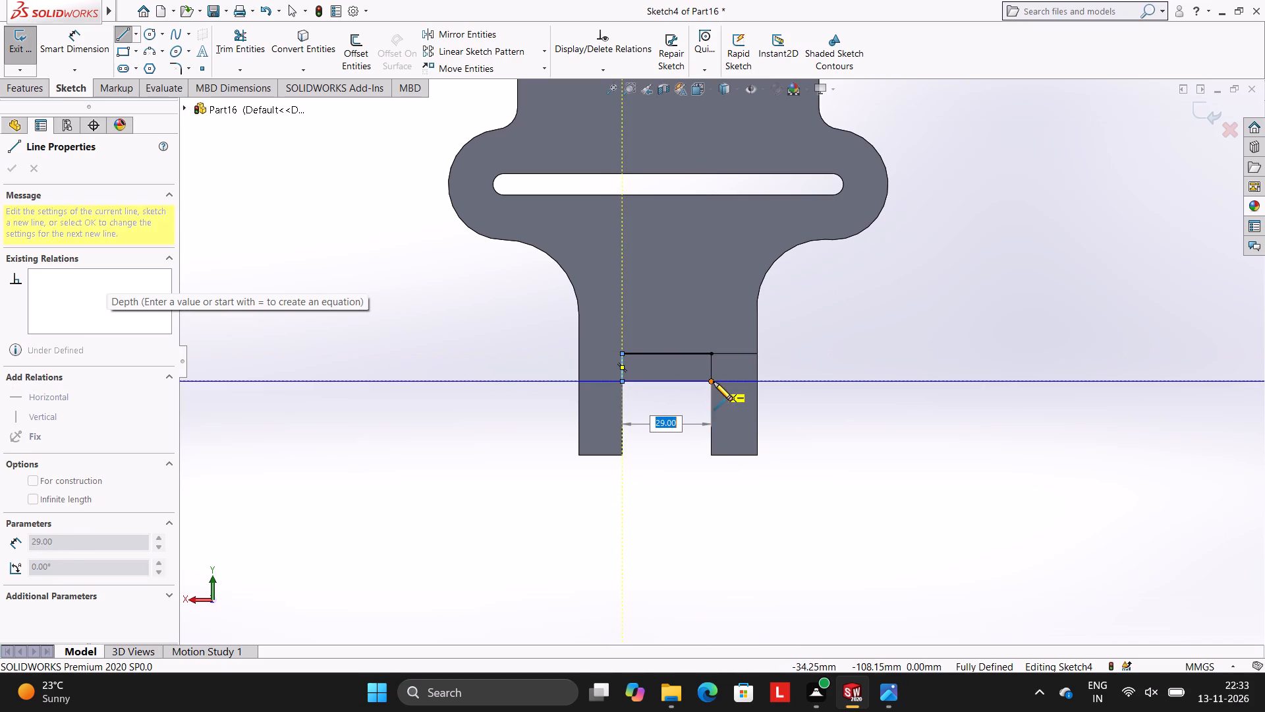
pyautogui.click(714, 382)
pyautogui.click(713, 357)
pyautogui.press('Escape')
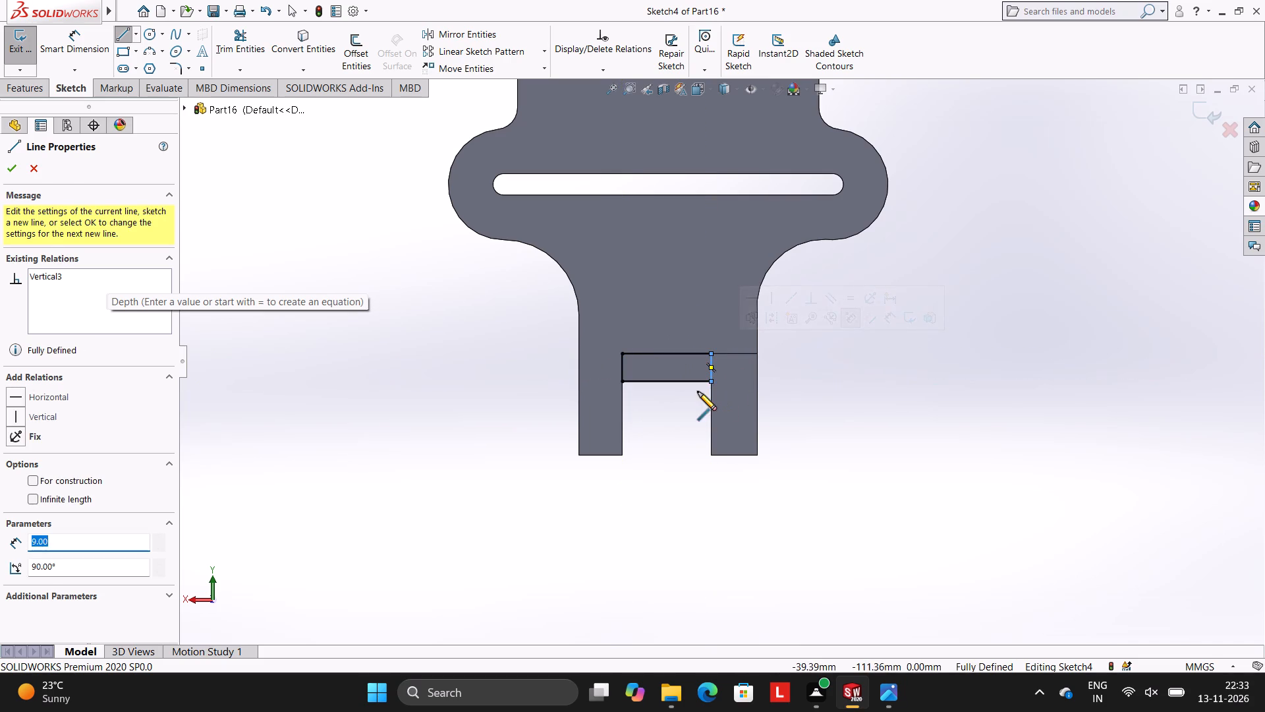
pyautogui.press('Escape')
pyautogui.press('Escape')
# Set up a blind boss extrusion of the 29 by 9 mm rectangle along the arm with a 66 mm depth.
pyautogui.click(26, 92)
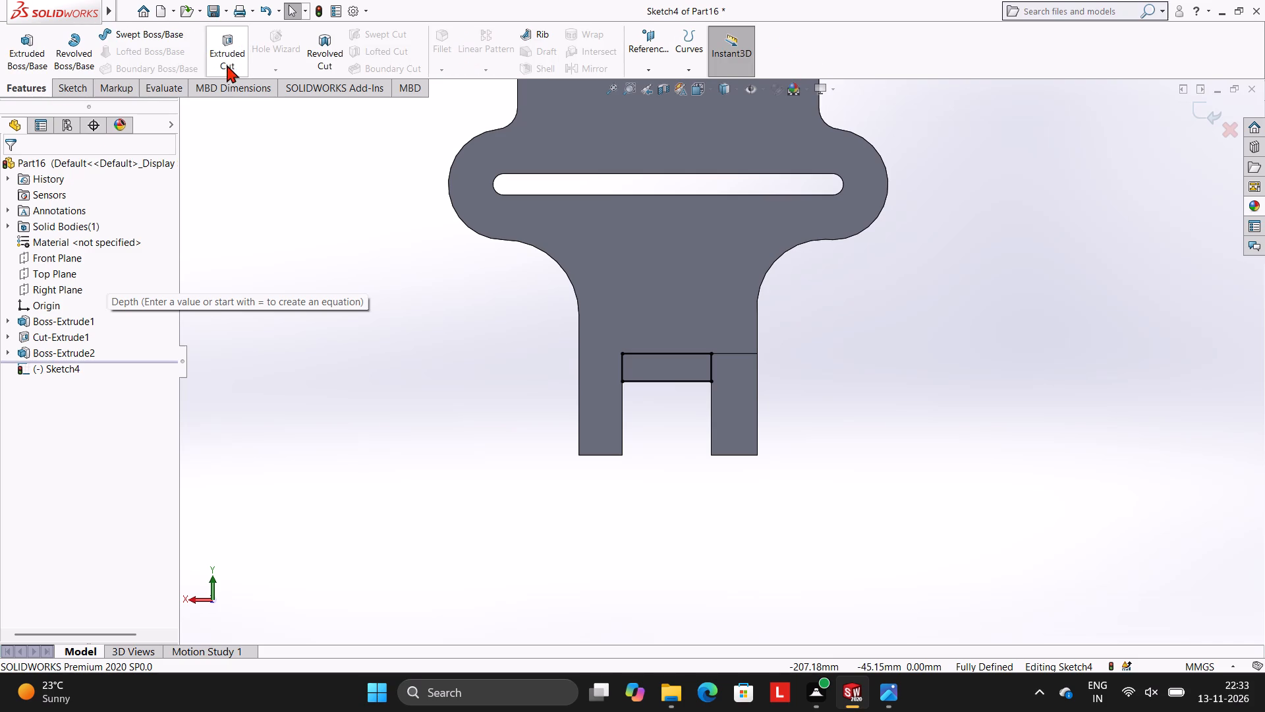
pyautogui.click(16, 47)
pyautogui.moveTo(524, 345); pyautogui.dragTo(598, 365, button='middle')
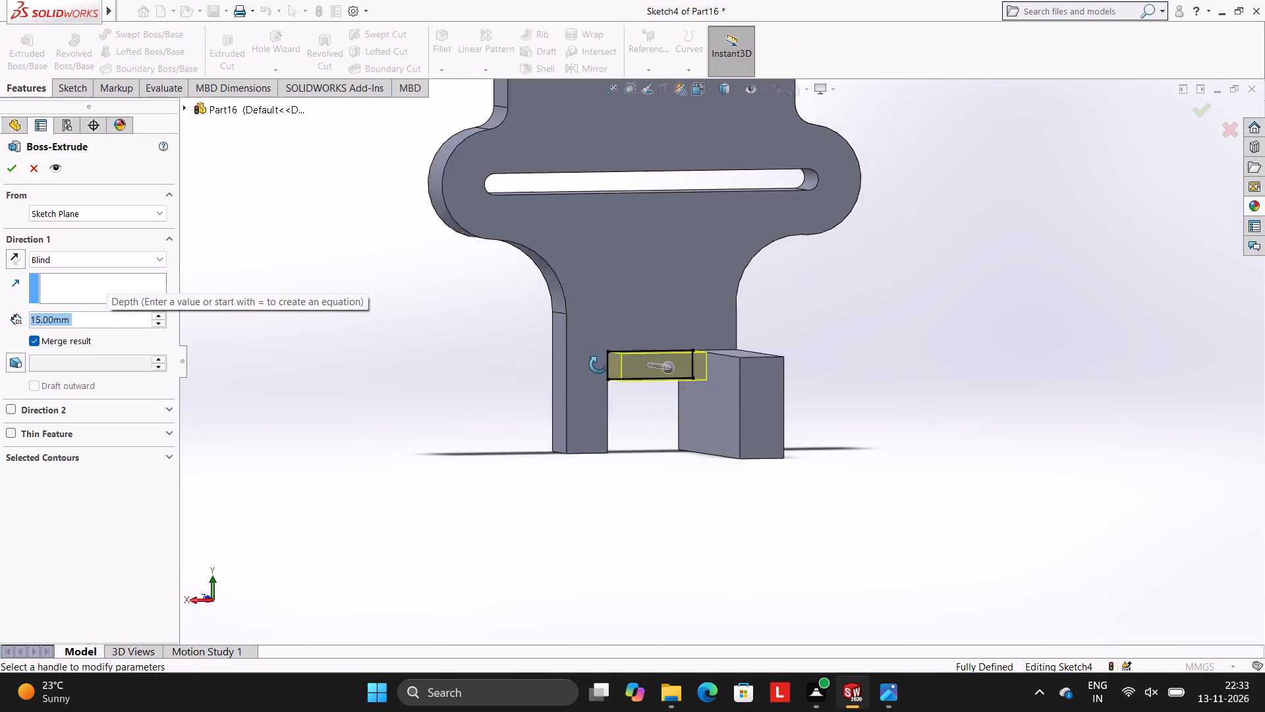
pyautogui.moveTo(598, 365); pyautogui.dragTo(719, 280, button='middle')
pyautogui.moveTo(729, 316); pyautogui.dragTo(835, 211, button='middle')
pyautogui.moveTo(816, 280); pyautogui.dragTo(819, 220, button='middle')
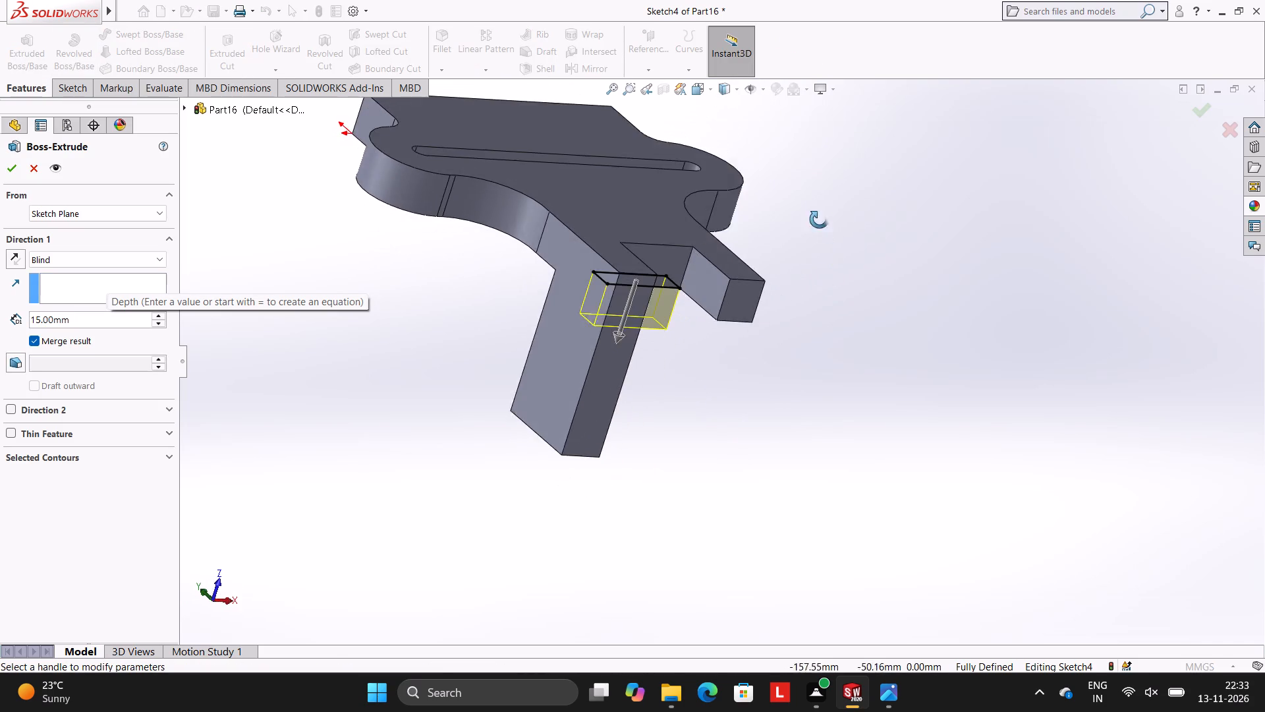
pyautogui.moveTo(819, 220); pyautogui.dragTo(815, 216, button='middle')
pyautogui.click(90, 316)
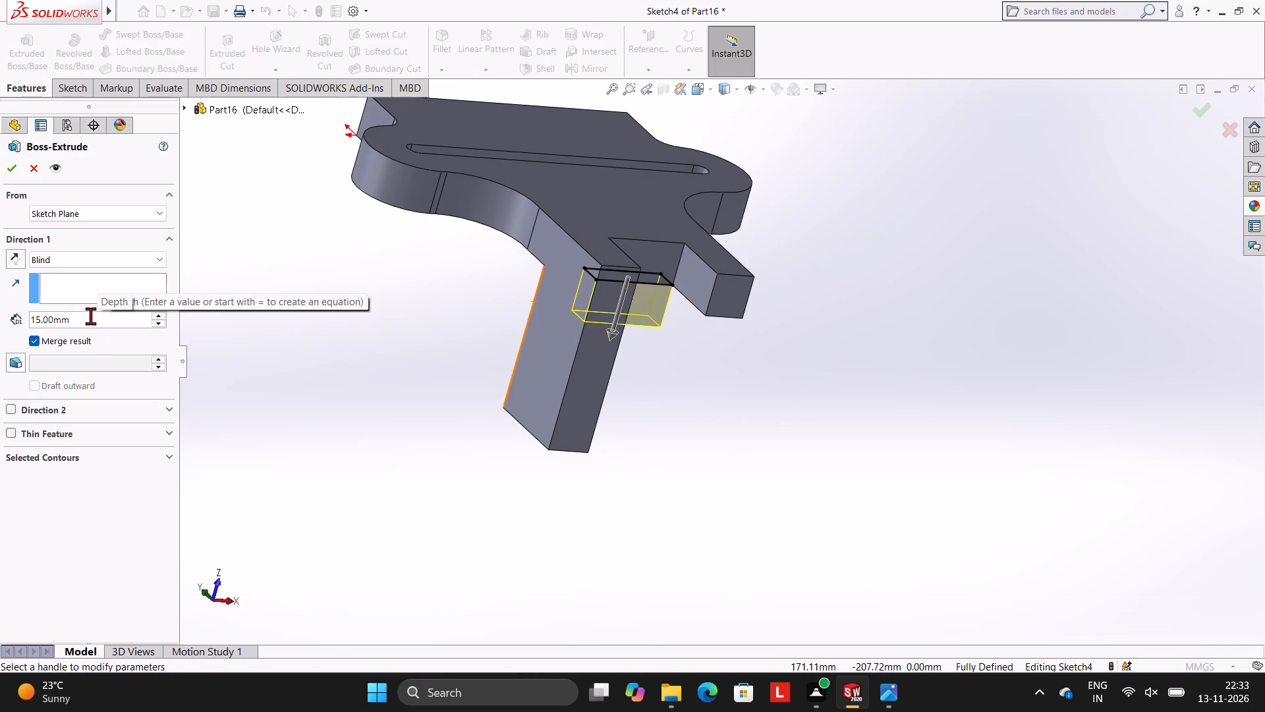
pyautogui.press('BackSpace')
pyautogui.press('BackSpace')
pyautogui.press('BackSpace')
pyautogui.press('BackSpace')
pyautogui.press('BackSpace')
pyautogui.press('BackSpace')
pyautogui.press('BackSpace')
pyautogui.press('BackSpace')
pyautogui.press('BackSpace')
pyautogui.press('BackSpace')
pyautogui.press('BackSpace')
pyautogui.press('BackSpace')
pyautogui.press('BackSpace')
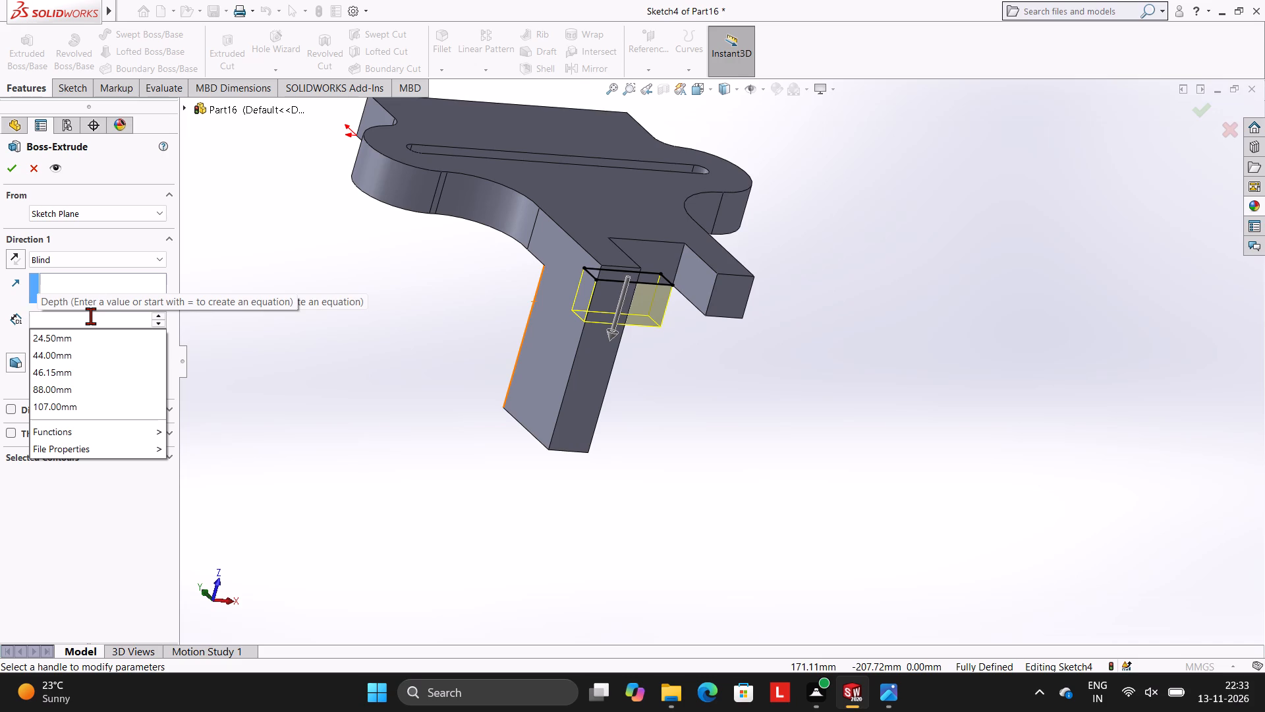
pyautogui.write('66')
pyautogui.press('Return')
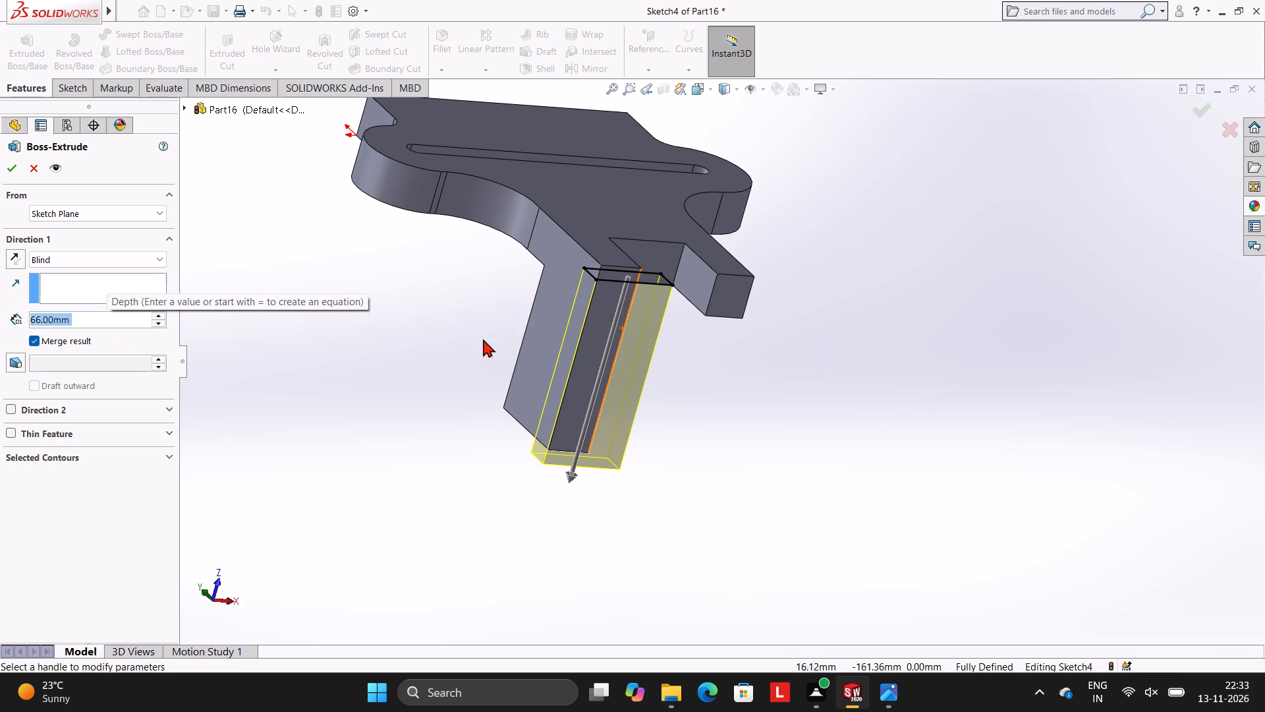
# Shorten the web extrusion, trying depths of 60 and 55 mm, and create it 50 mm deep, merged with the plate.
pyautogui.moveTo(825, 357); pyautogui.dragTo(903, 328, button='middle')
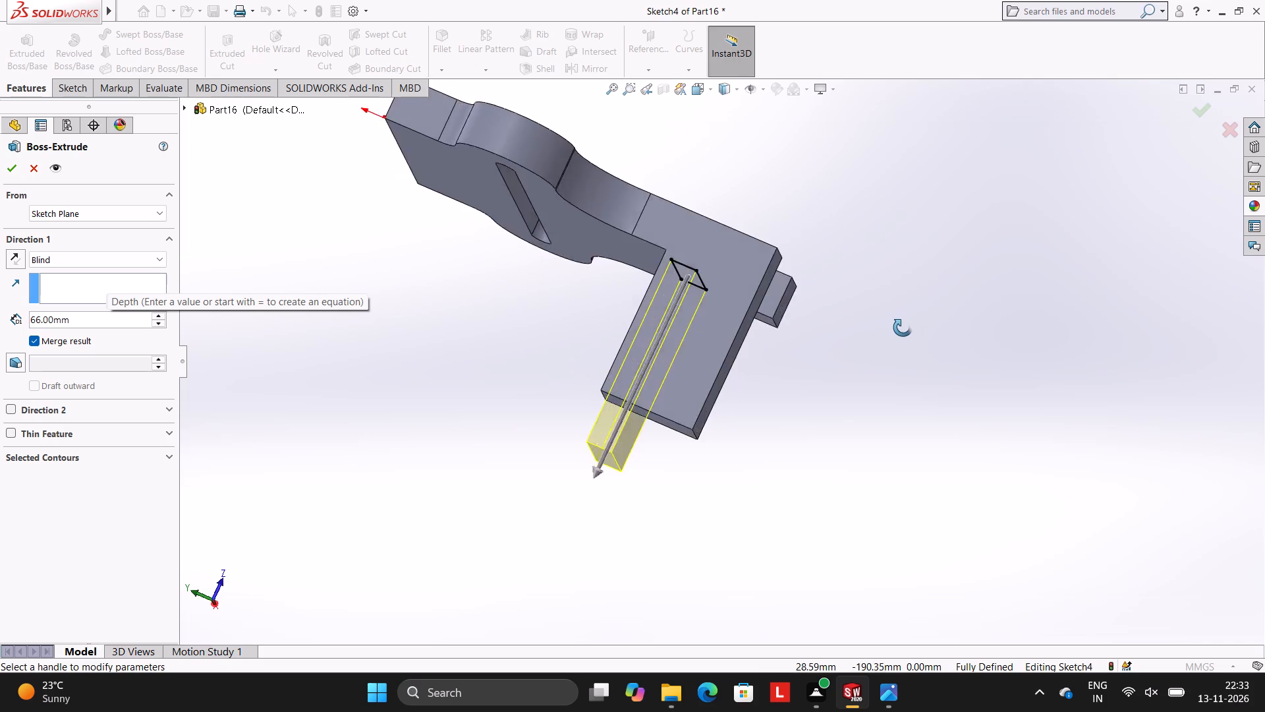
pyautogui.moveTo(903, 328); pyautogui.dragTo(906, 358, button='middle')
pyautogui.scroll(-1, 899, 345)
pyautogui.click(90, 316)
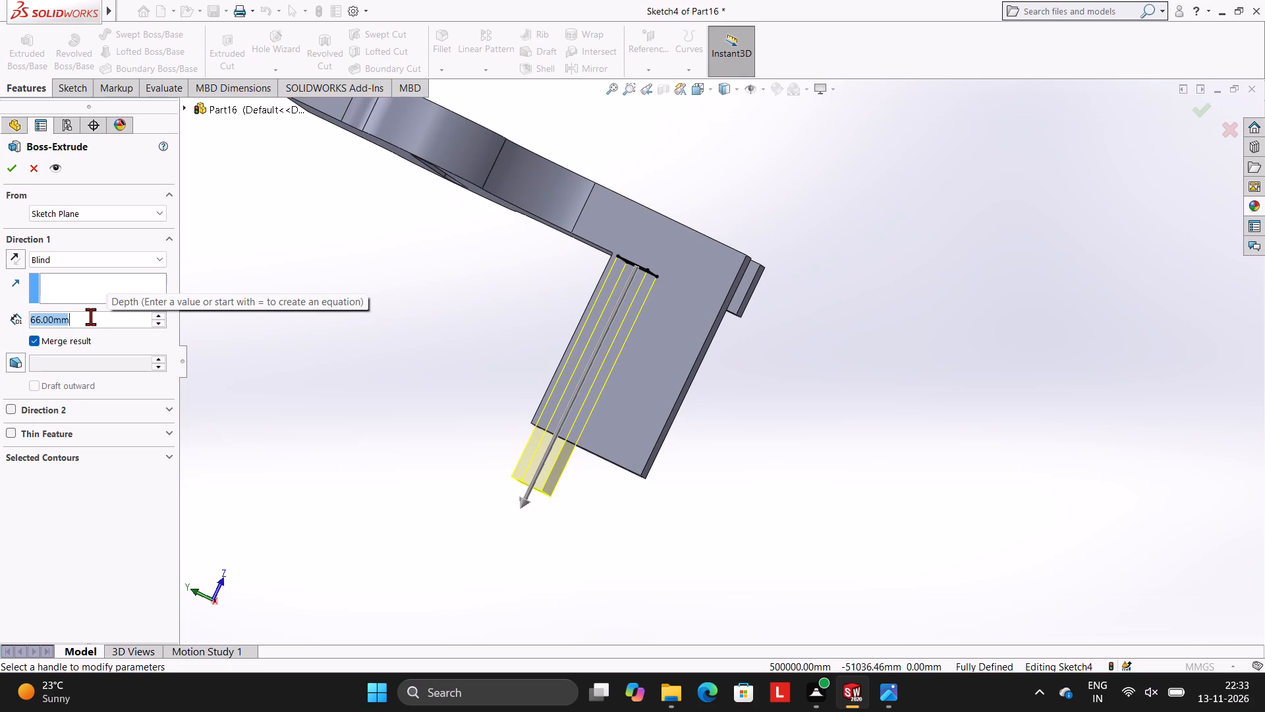
pyautogui.press('BackSpace')
pyautogui.press('BackSpace')
pyautogui.press('BackSpace')
pyautogui.press('BackSpace')
pyautogui.press('BackSpace')
pyautogui.press('BackSpace')
pyautogui.press('BackSpace')
pyautogui.press('BackSpace')
pyautogui.press('BackSpace')
pyautogui.press('BackSpace')
pyautogui.press('BackSpace')
pyautogui.press('BackSpace')
pyautogui.press('BackSpace')
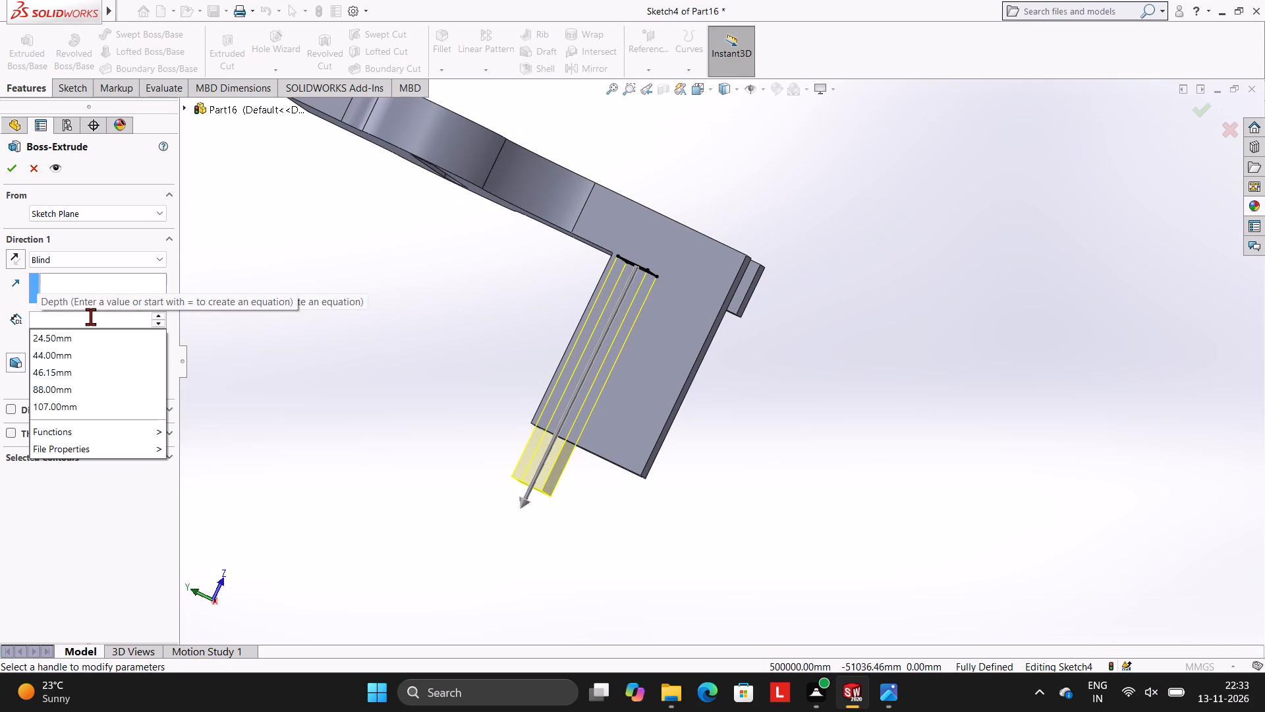
pyautogui.write('60')
pyautogui.press('Return')
pyautogui.write('55')
pyautogui.press('Return')
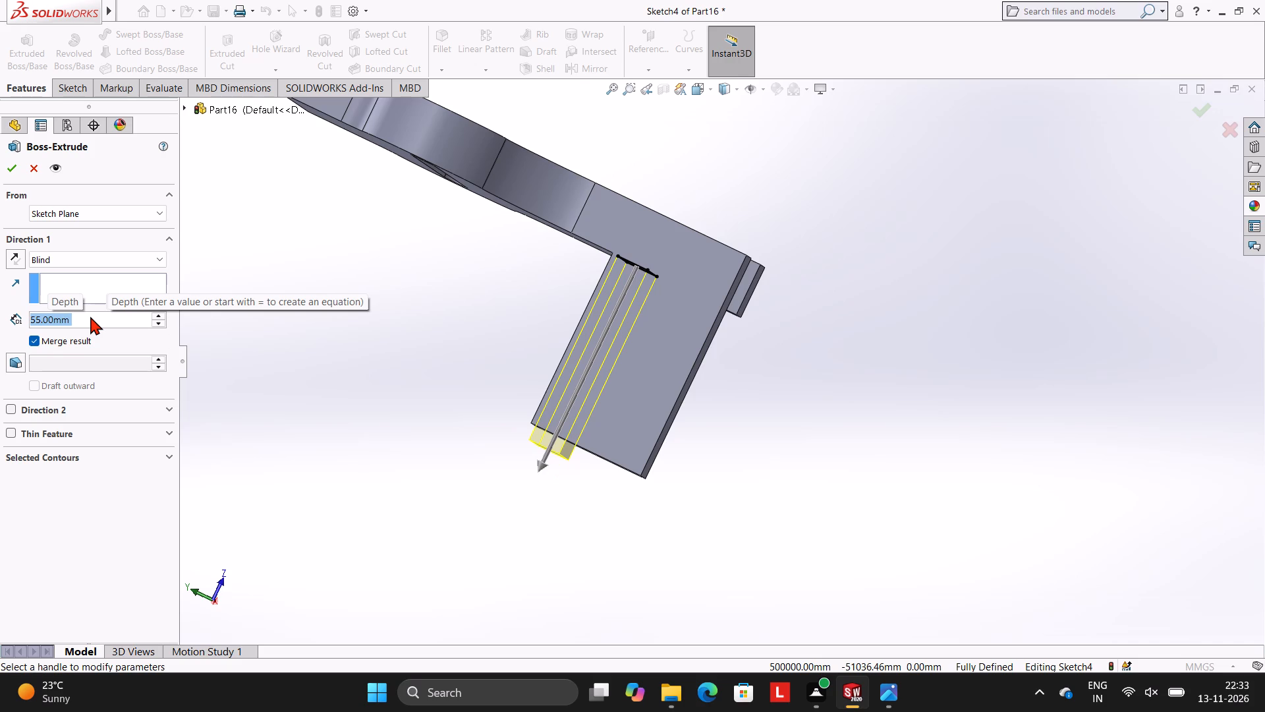
pyautogui.write('50')
pyautogui.press('Return')
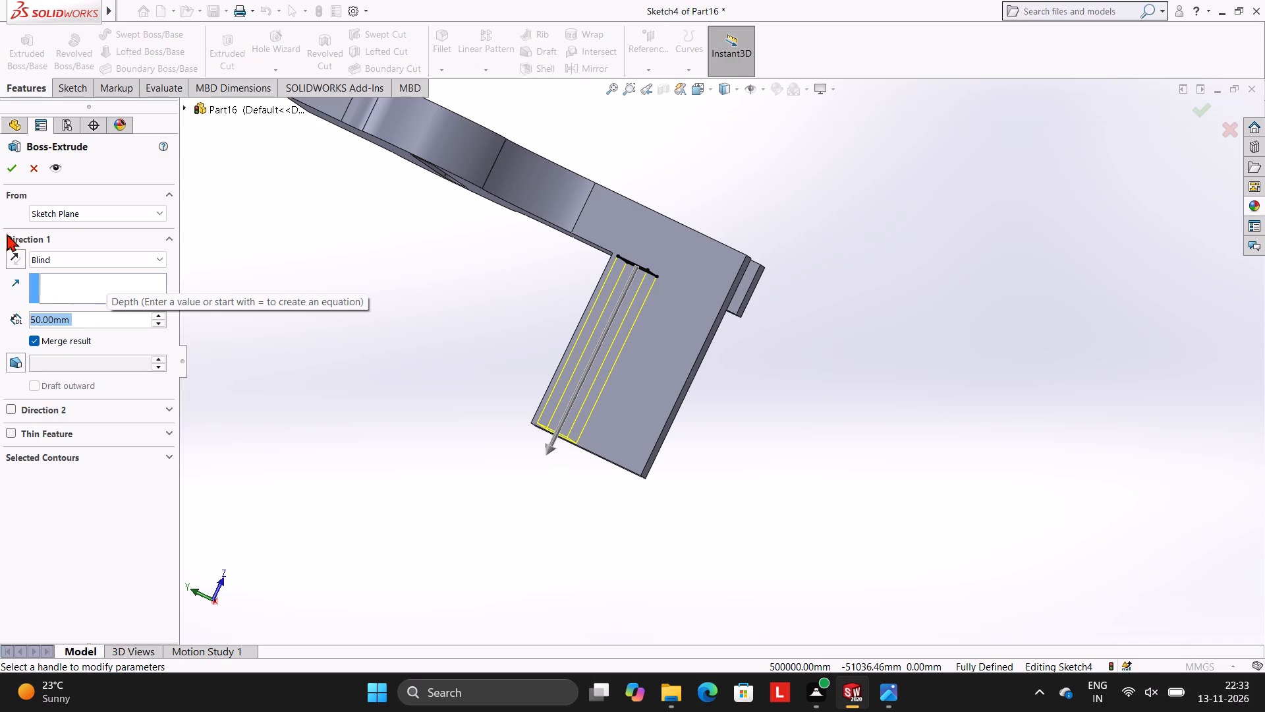
pyautogui.click(16, 168)
pyautogui.click(290, 249)
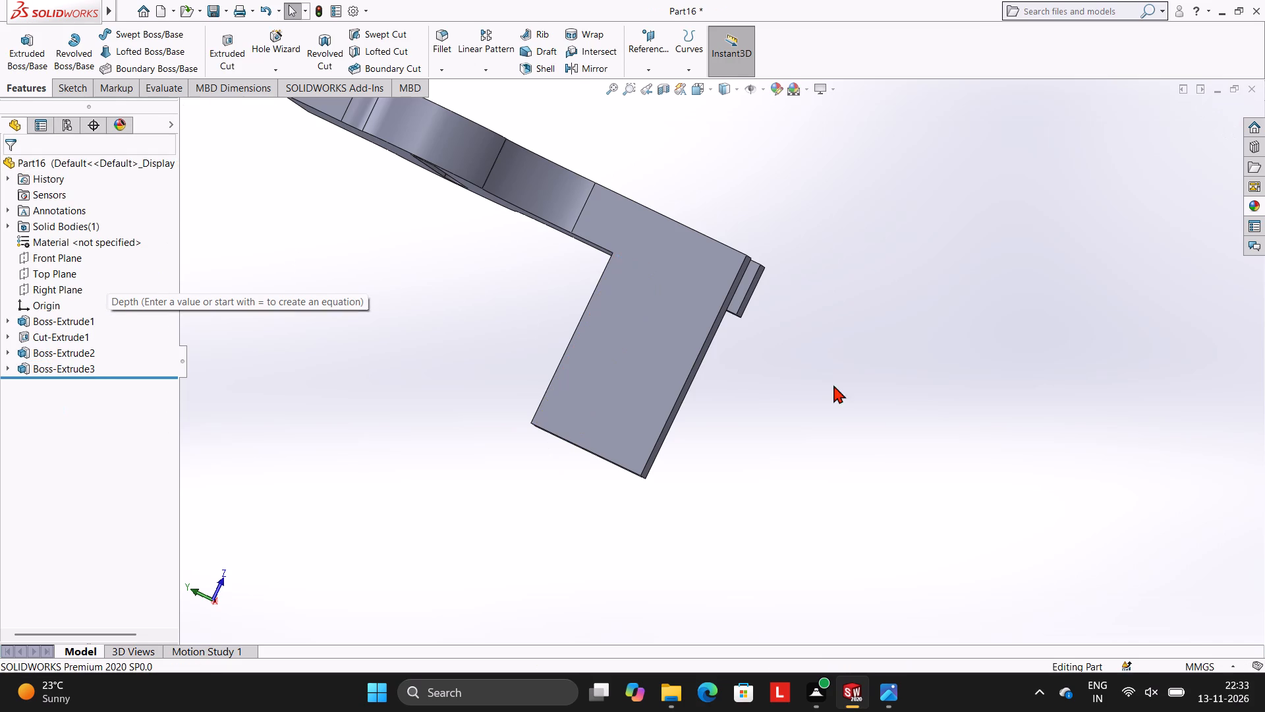
# Sketch a closed rectangle 50 mm wide and 33 mm high on the other leg's outer side face, from its bottom outer corner towards the arm.
pyautogui.moveTo(890, 386); pyautogui.dragTo(737, 355, button='middle')
pyautogui.moveTo(779, 356); pyautogui.dragTo(726, 336, button='middle')
pyautogui.scroll(2, 726, 336)
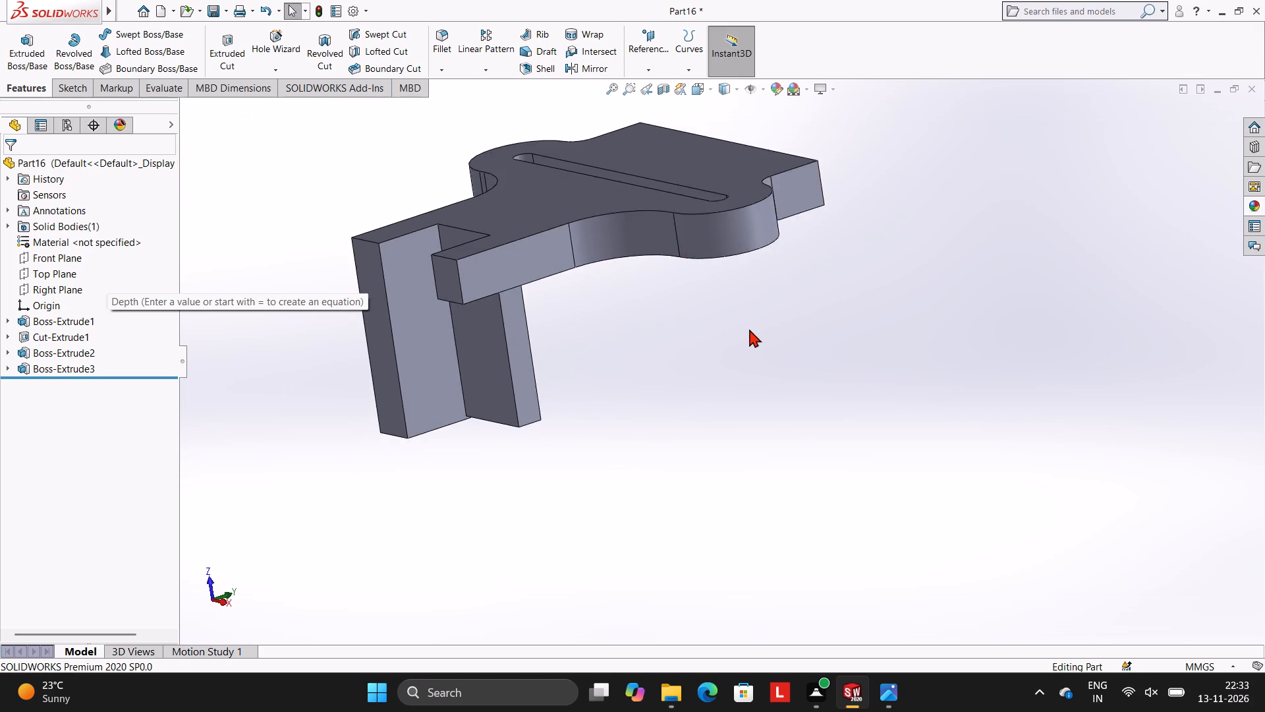
pyautogui.moveTo(790, 341); pyautogui.dragTo(826, 328, button='middle')
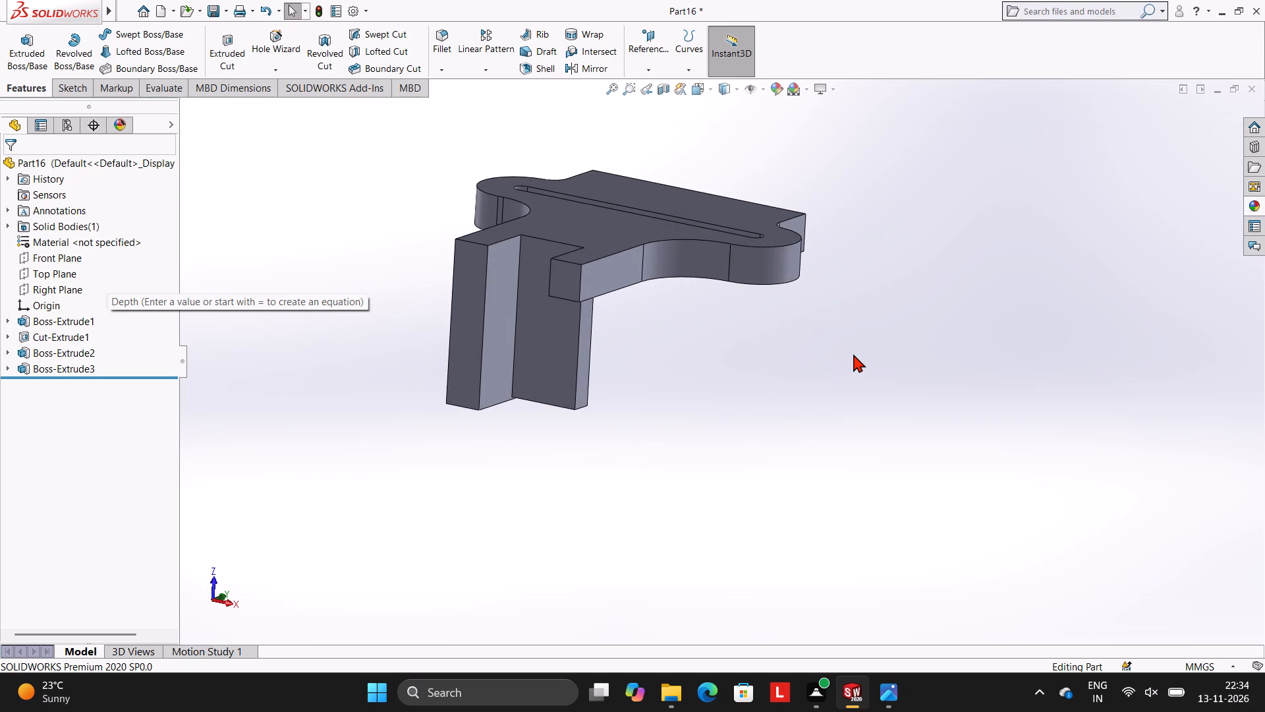
pyautogui.moveTo(798, 362); pyautogui.dragTo(772, 350, button='middle')
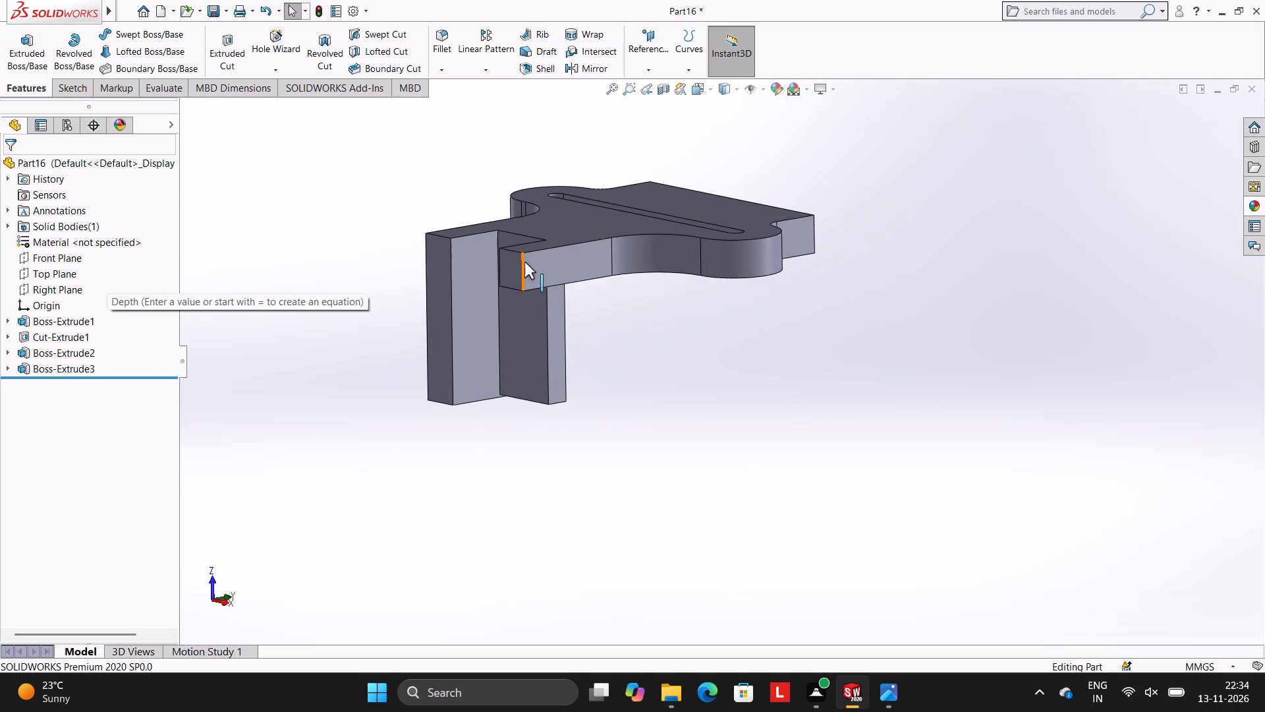
pyautogui.click(539, 260)
pyautogui.click(602, 223)
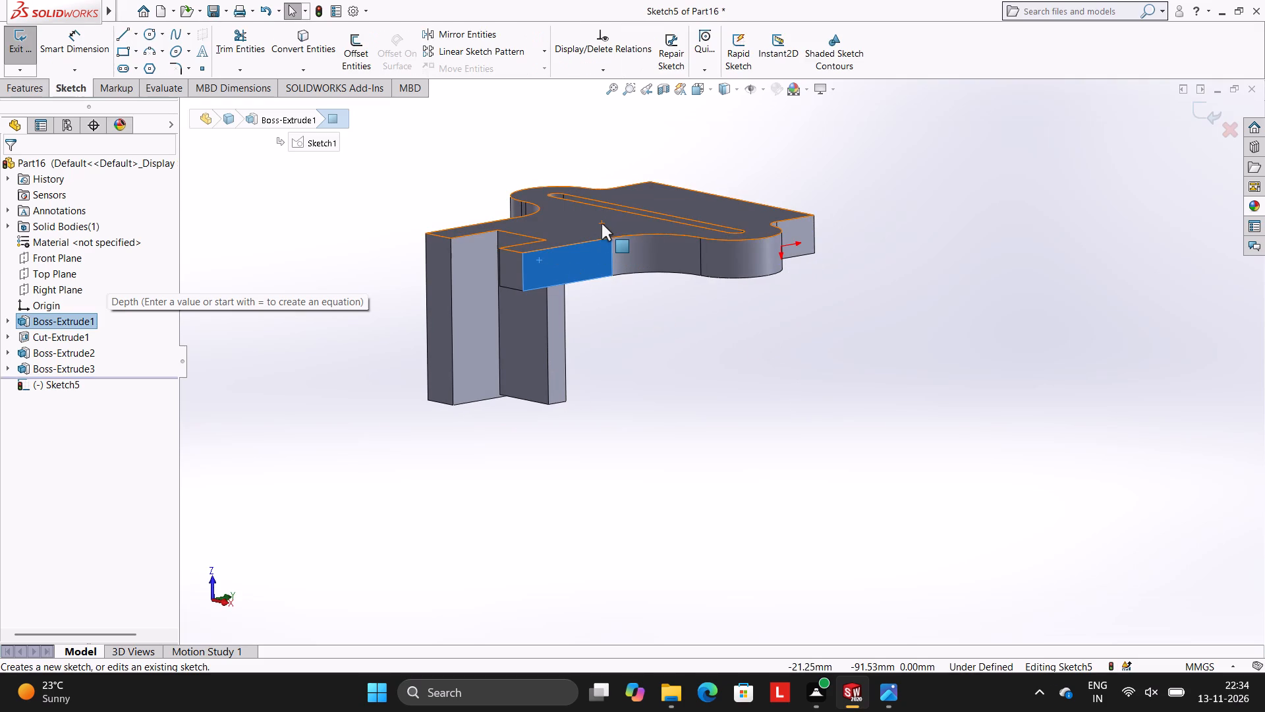
pyautogui.hotkey('ctrl', '8')
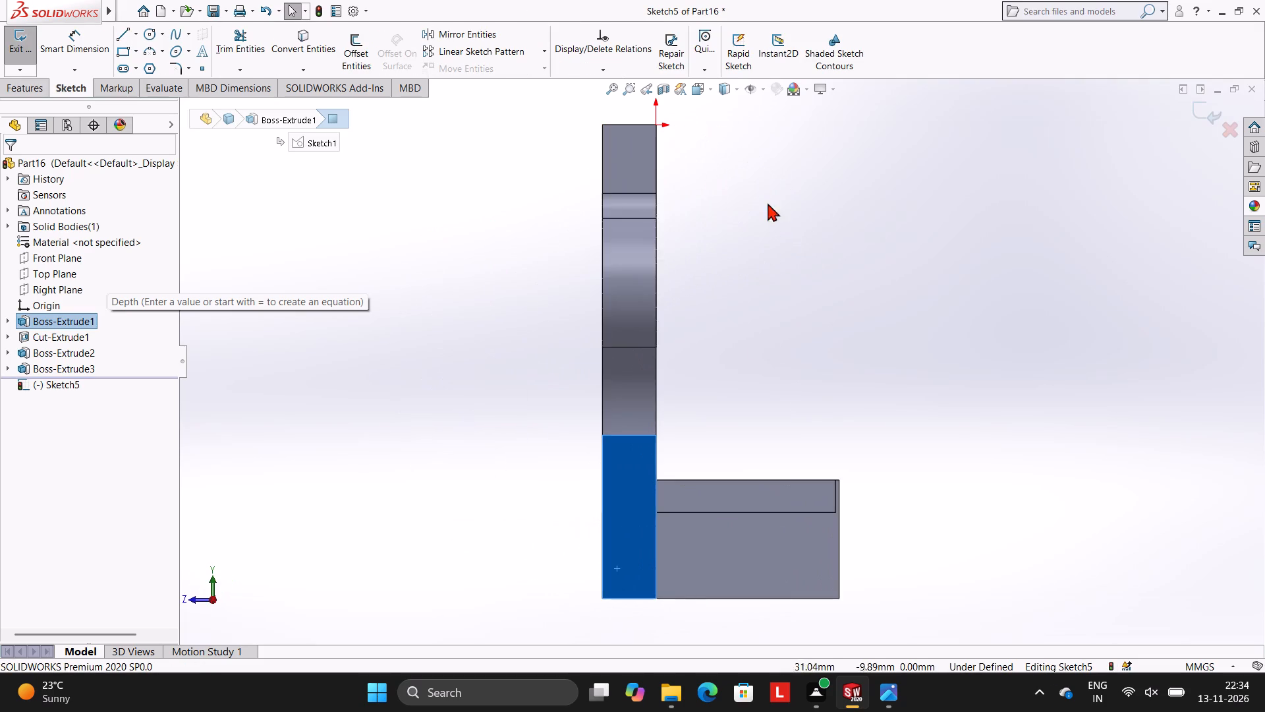
pyautogui.scroll(3, 791, 522)
pyautogui.scroll(-3, 791, 543)
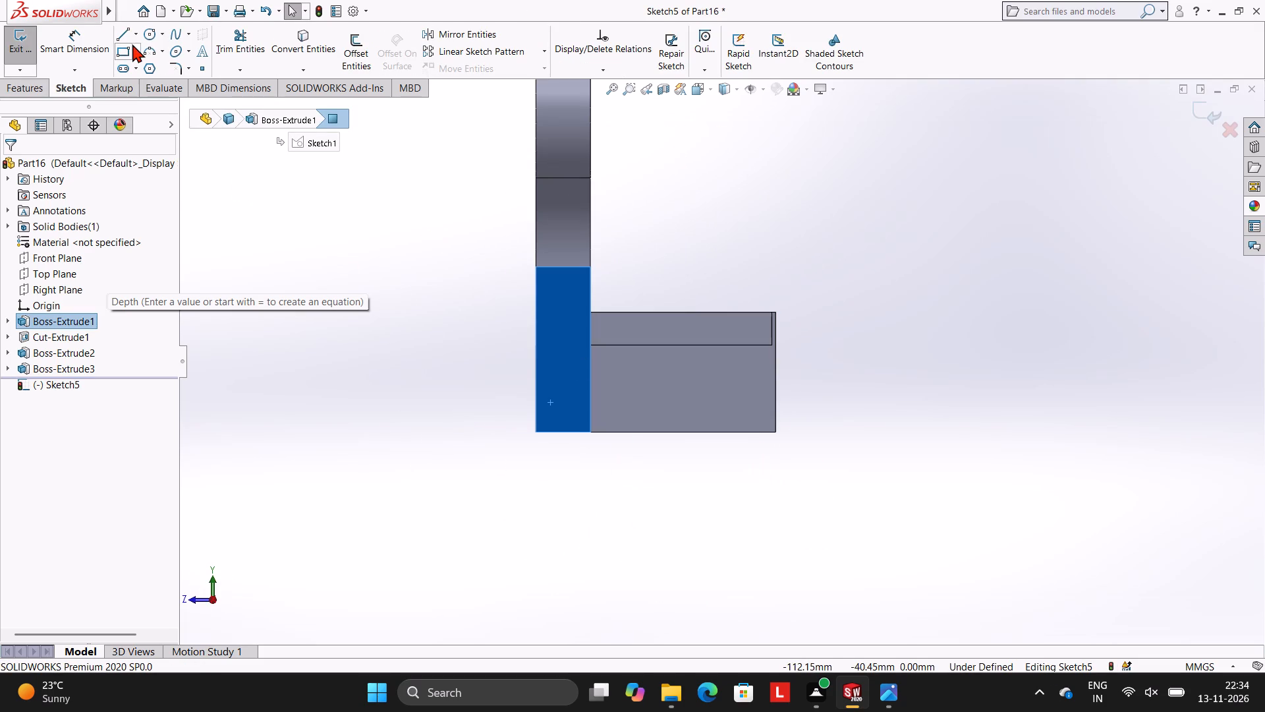
pyautogui.click(125, 32)
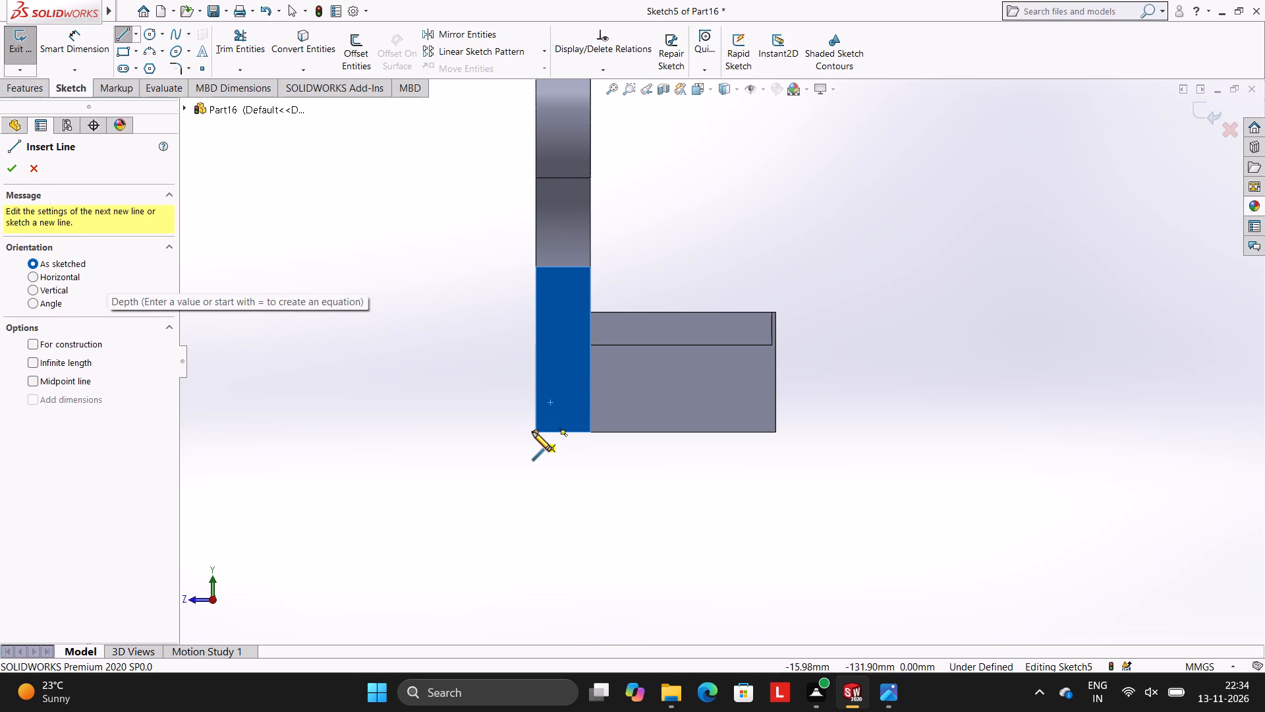
pyautogui.click(532, 432)
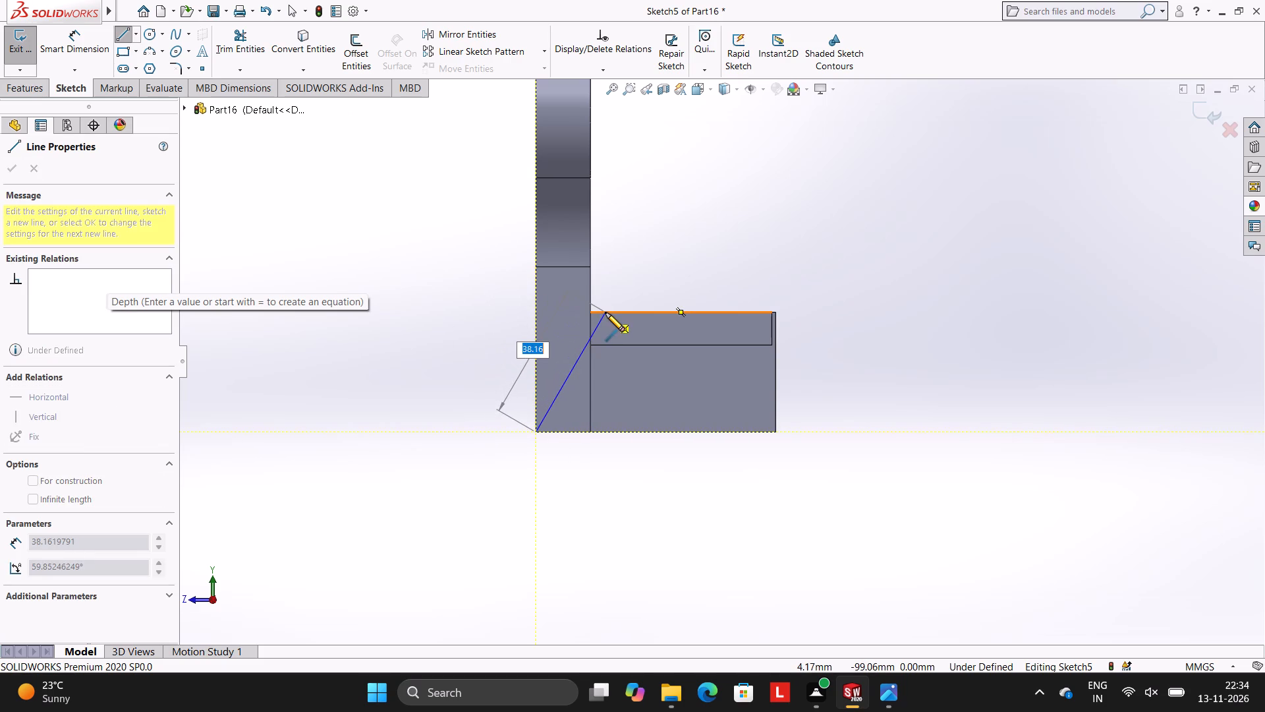
pyautogui.click(534, 312)
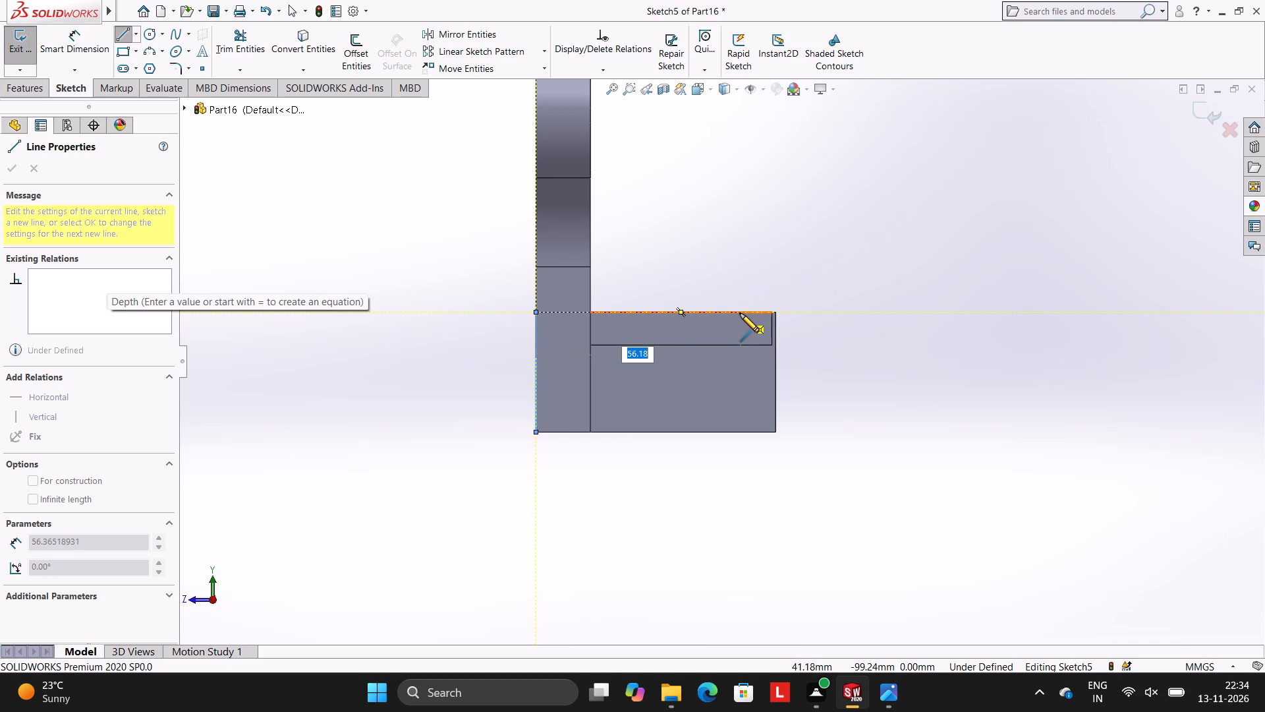
pyautogui.write('50')
pyautogui.press('Return')
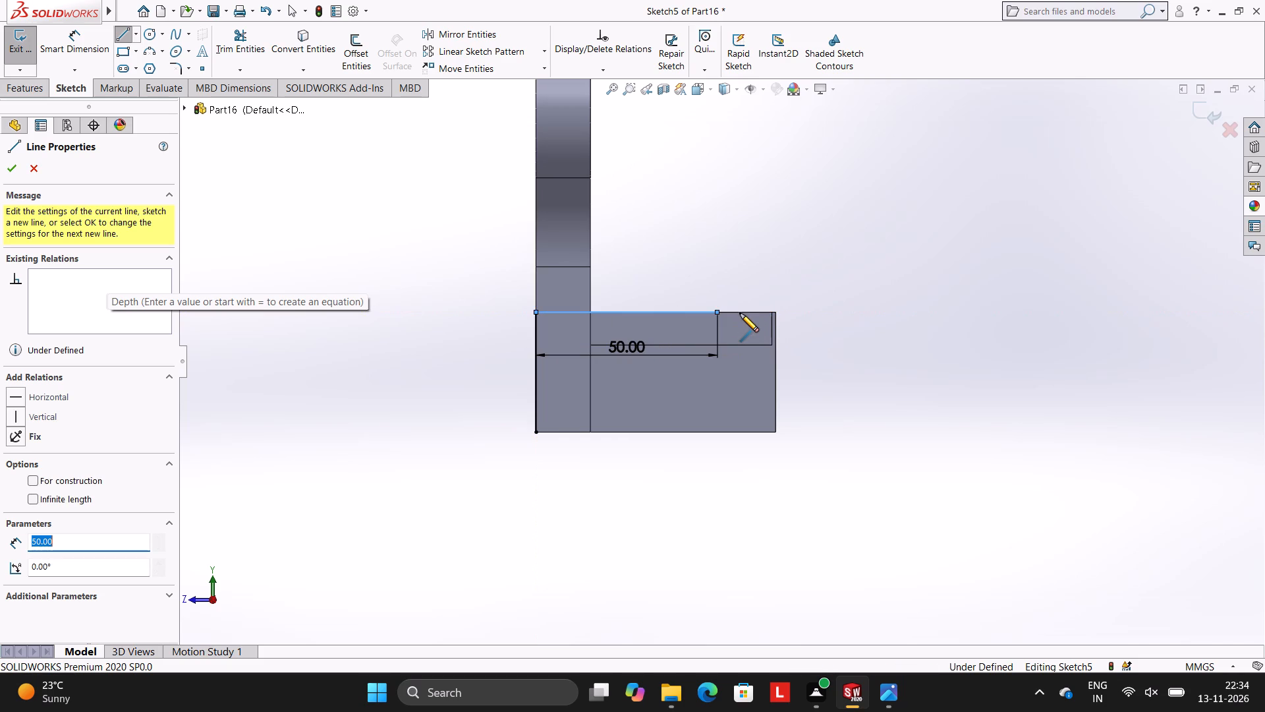
pyautogui.click(719, 432)
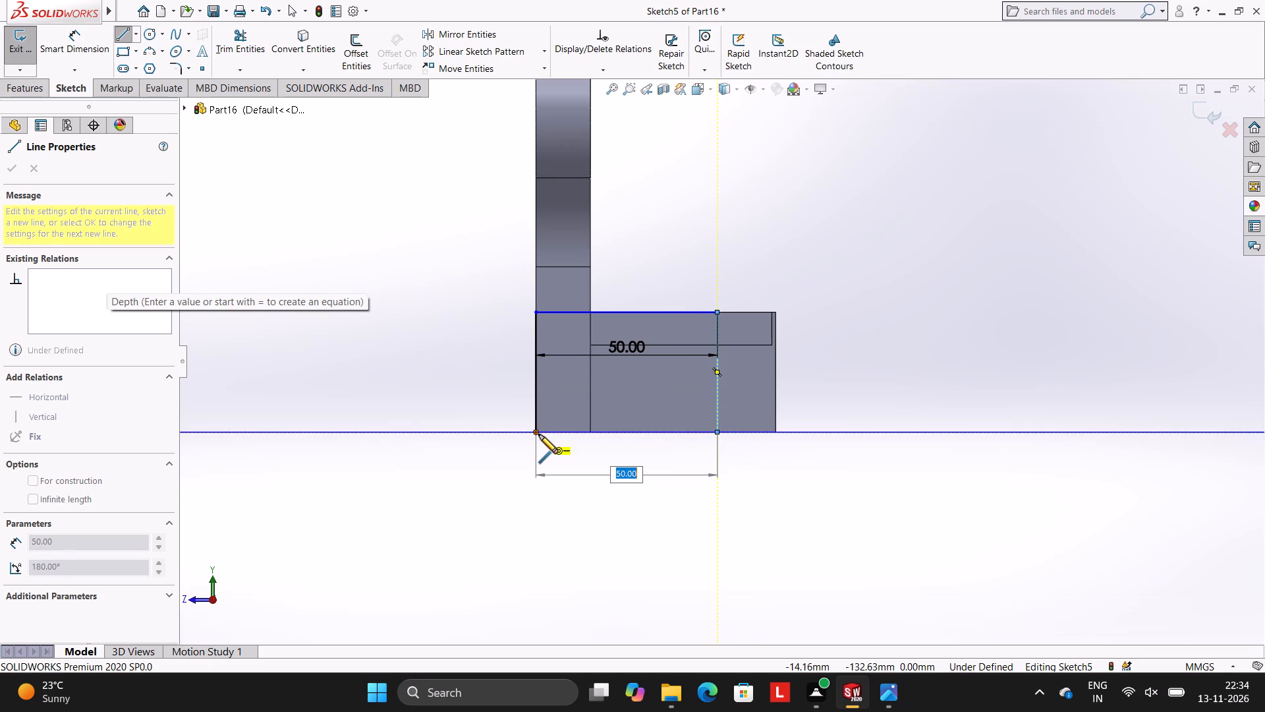
pyautogui.click(539, 434)
pyautogui.press('Escape')
pyautogui.press('Escape')
pyautogui.press('Escape')
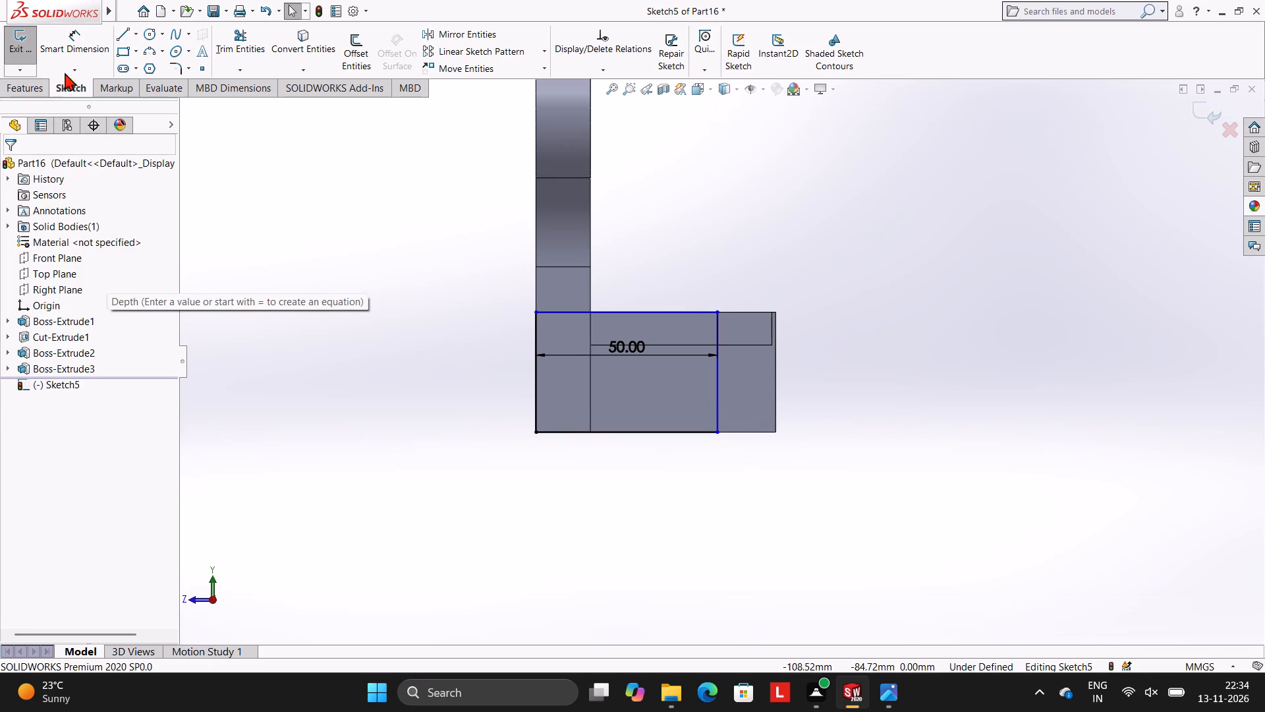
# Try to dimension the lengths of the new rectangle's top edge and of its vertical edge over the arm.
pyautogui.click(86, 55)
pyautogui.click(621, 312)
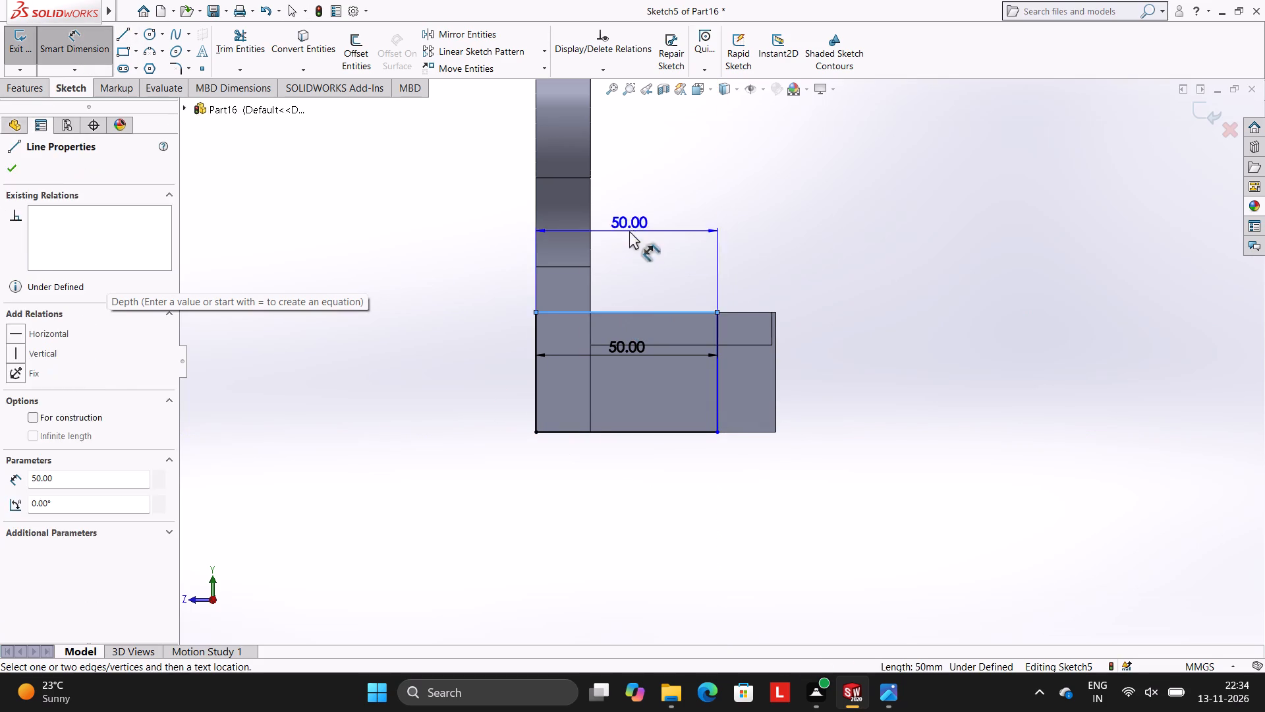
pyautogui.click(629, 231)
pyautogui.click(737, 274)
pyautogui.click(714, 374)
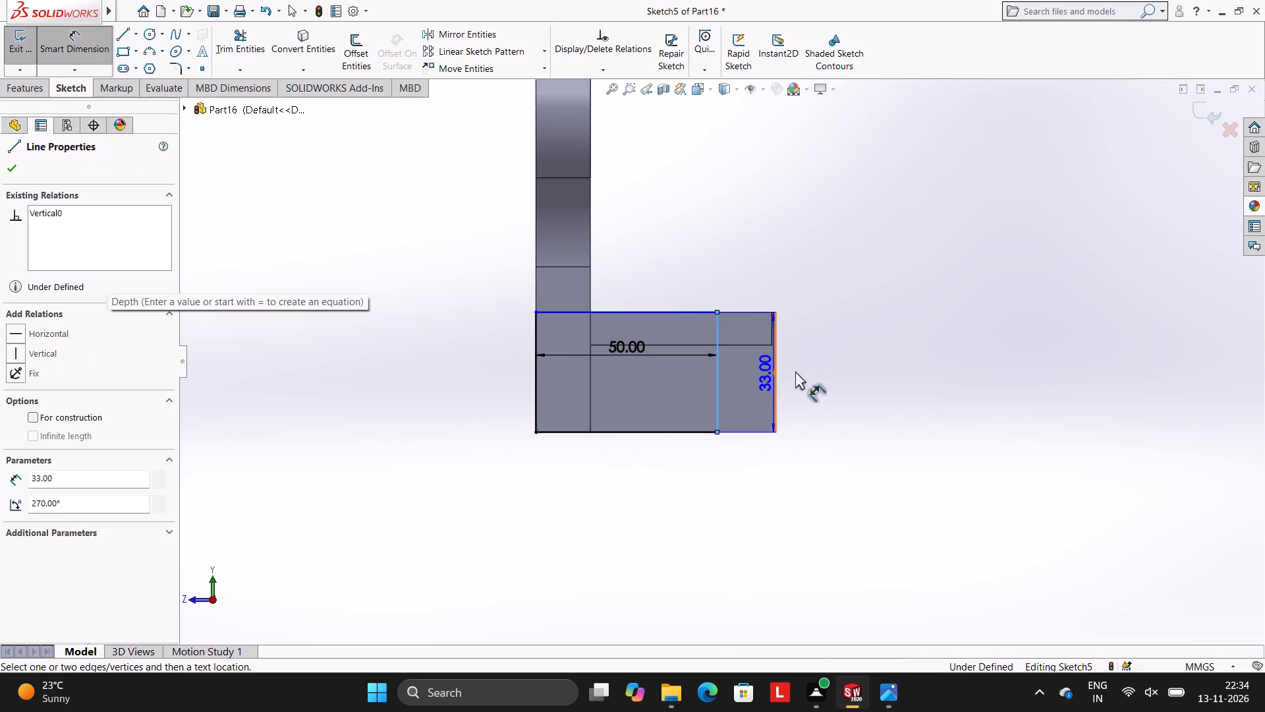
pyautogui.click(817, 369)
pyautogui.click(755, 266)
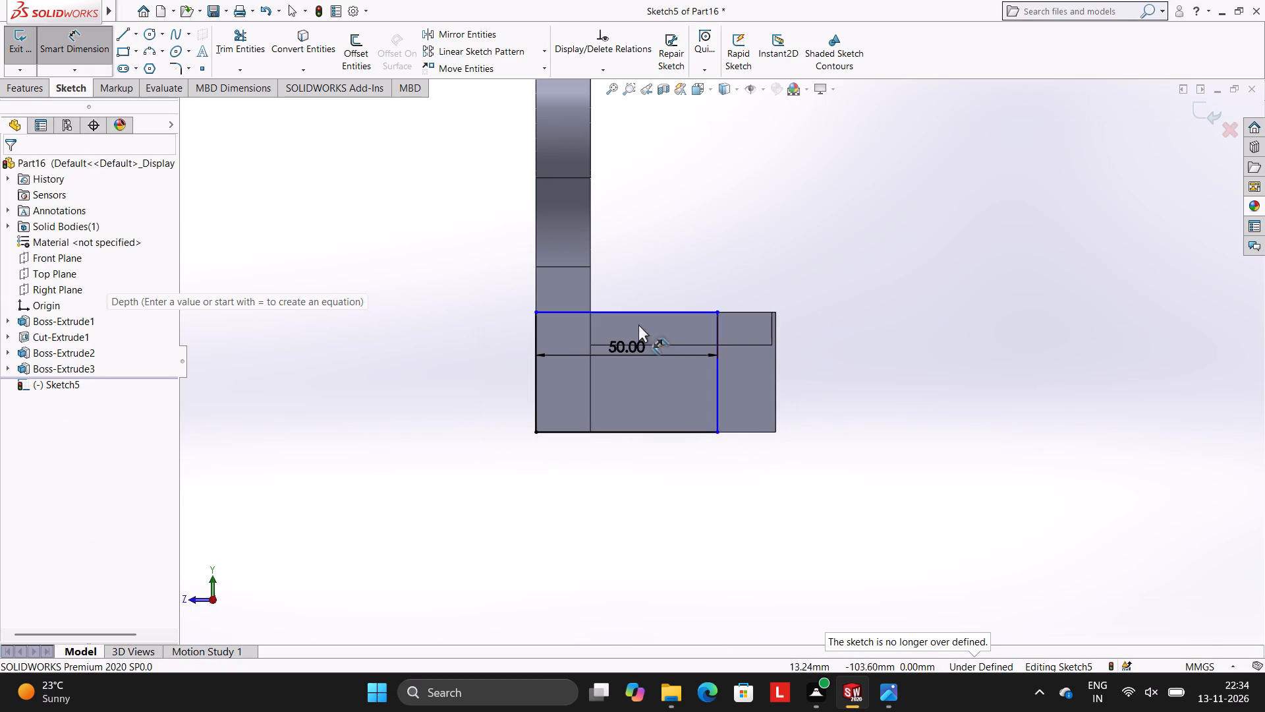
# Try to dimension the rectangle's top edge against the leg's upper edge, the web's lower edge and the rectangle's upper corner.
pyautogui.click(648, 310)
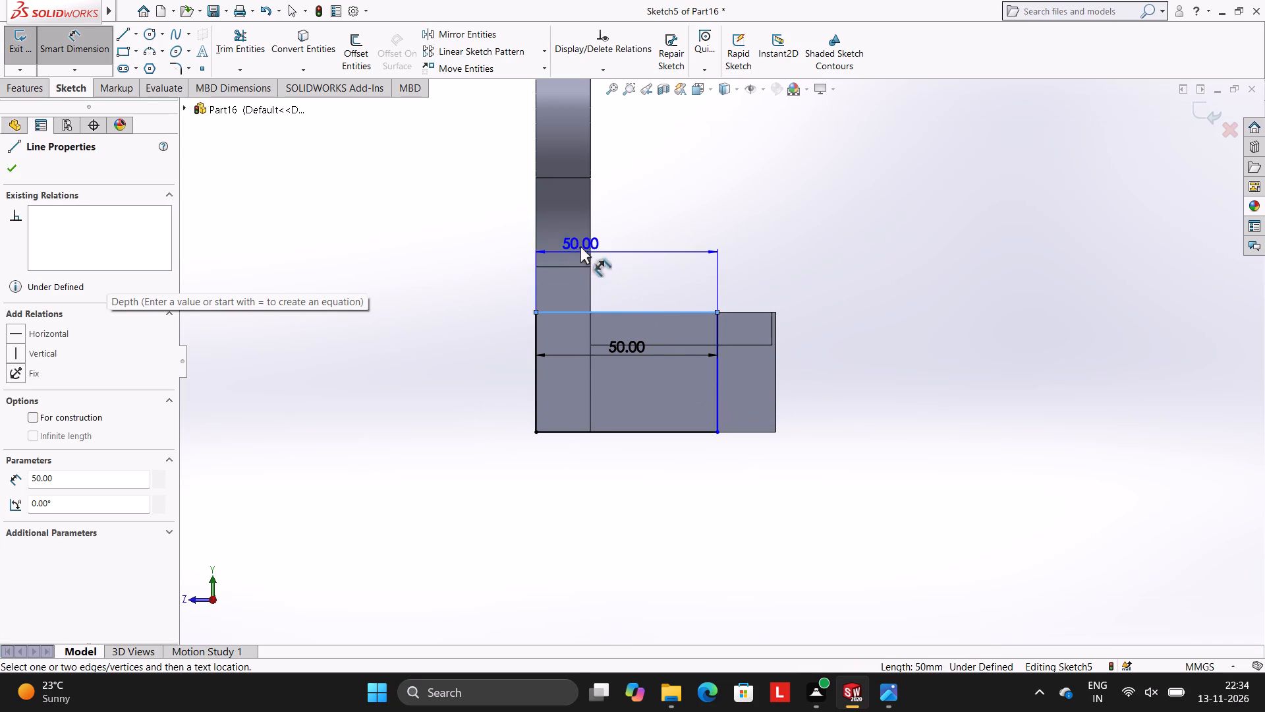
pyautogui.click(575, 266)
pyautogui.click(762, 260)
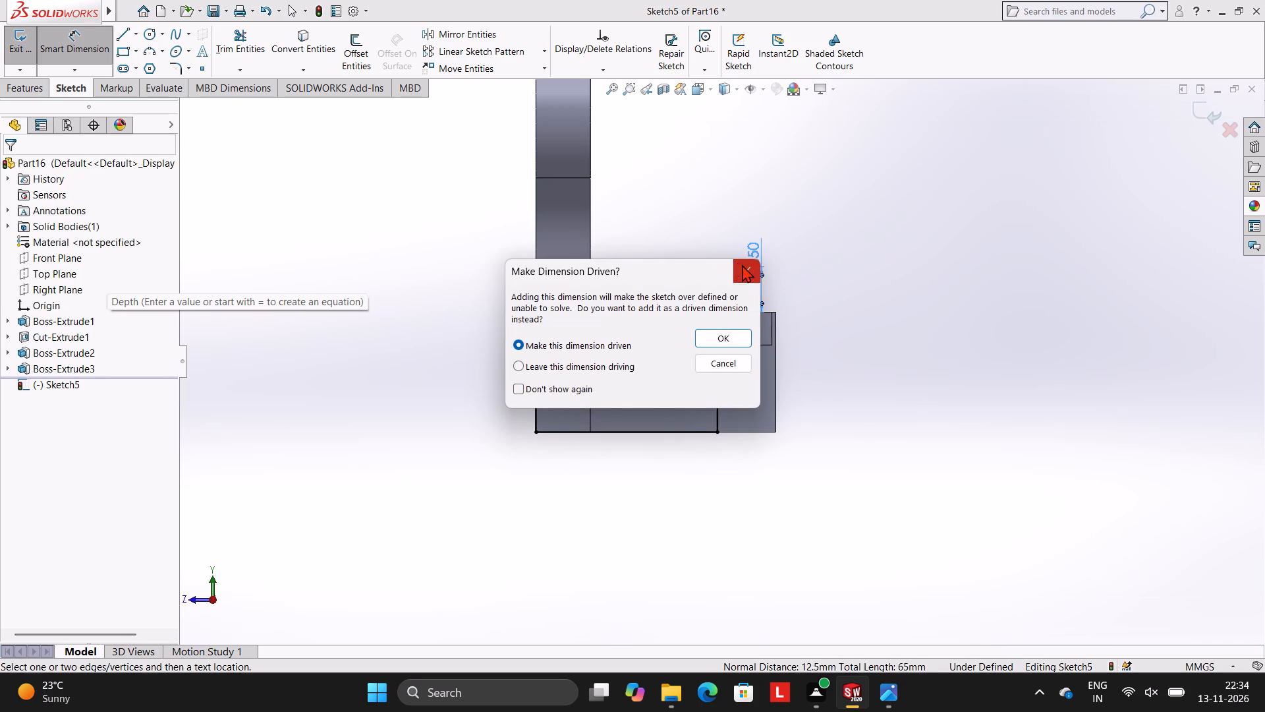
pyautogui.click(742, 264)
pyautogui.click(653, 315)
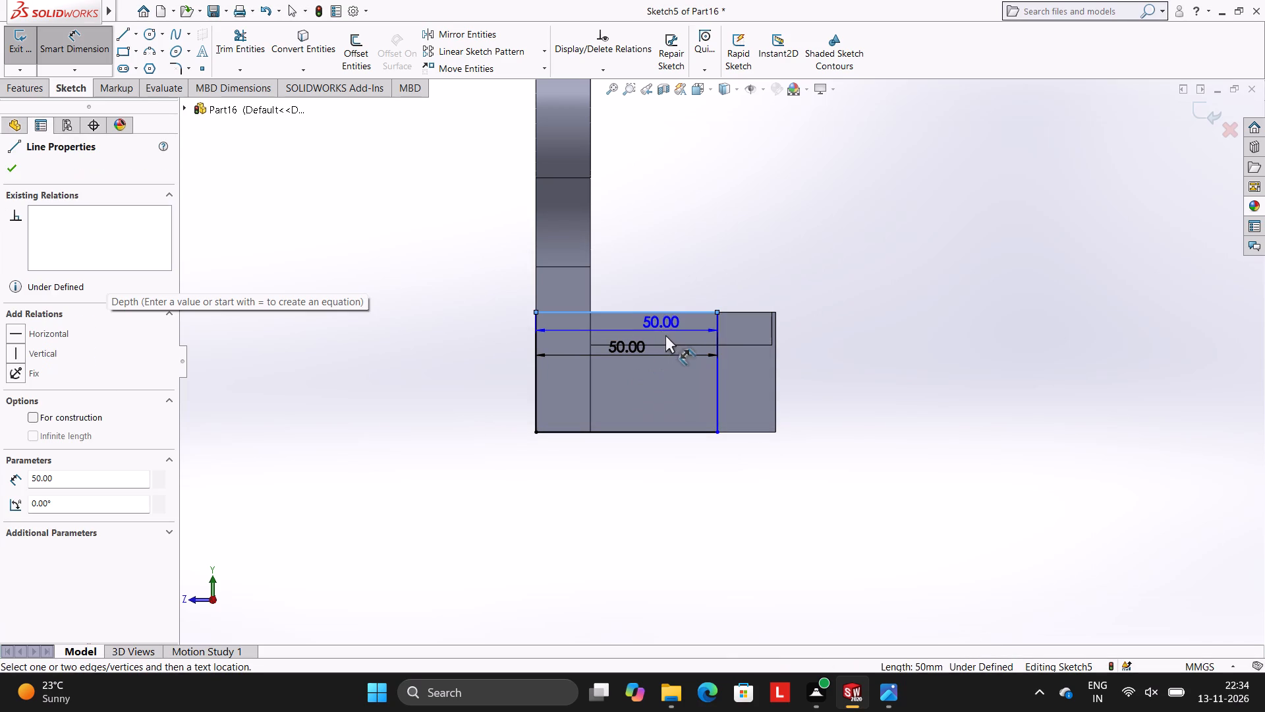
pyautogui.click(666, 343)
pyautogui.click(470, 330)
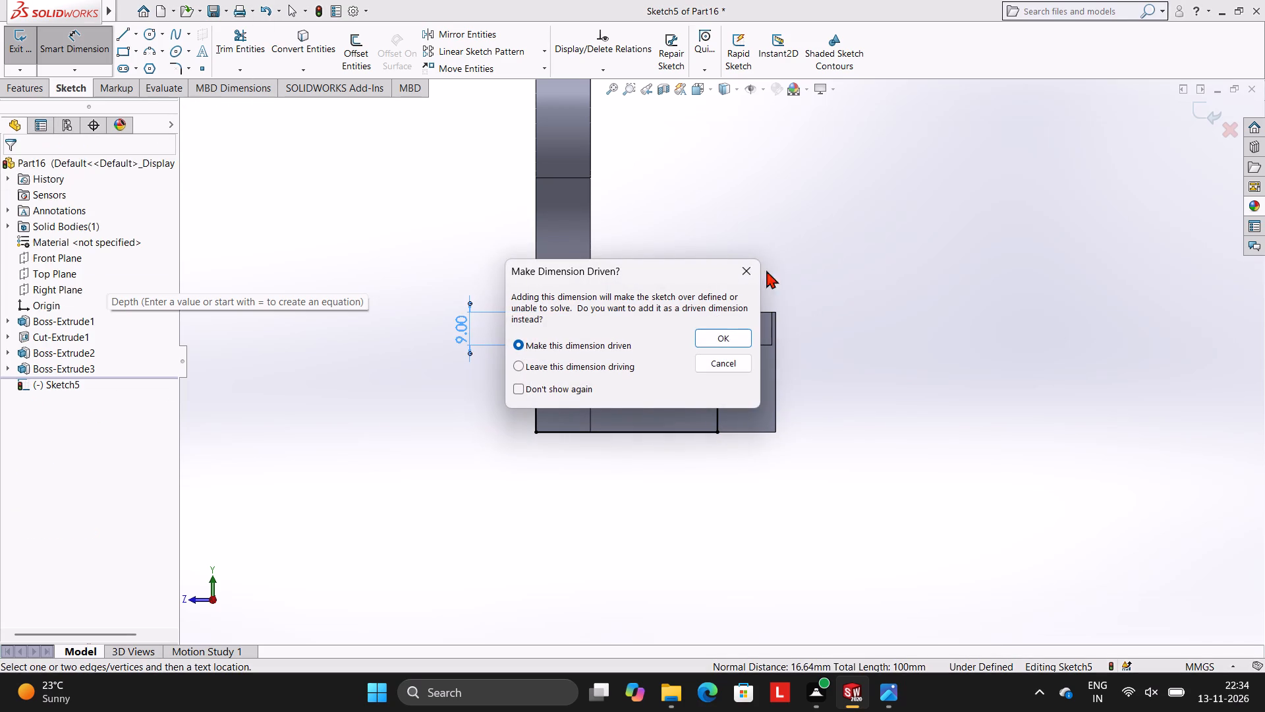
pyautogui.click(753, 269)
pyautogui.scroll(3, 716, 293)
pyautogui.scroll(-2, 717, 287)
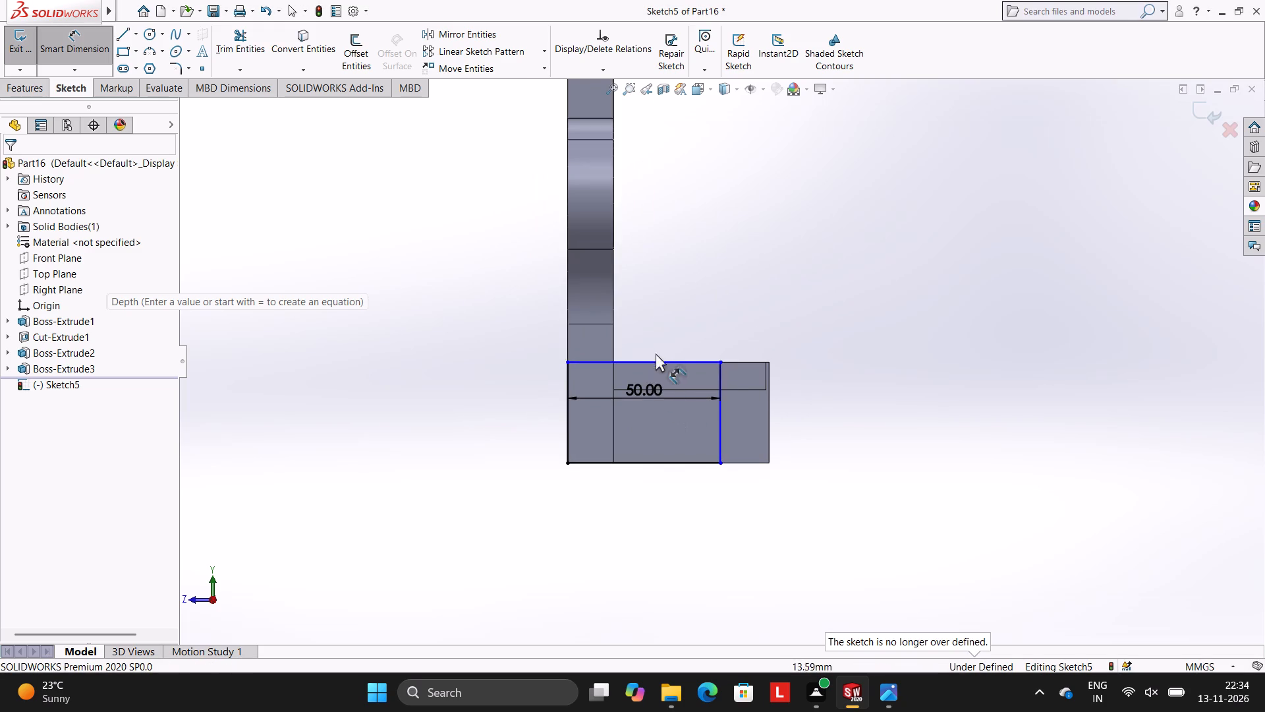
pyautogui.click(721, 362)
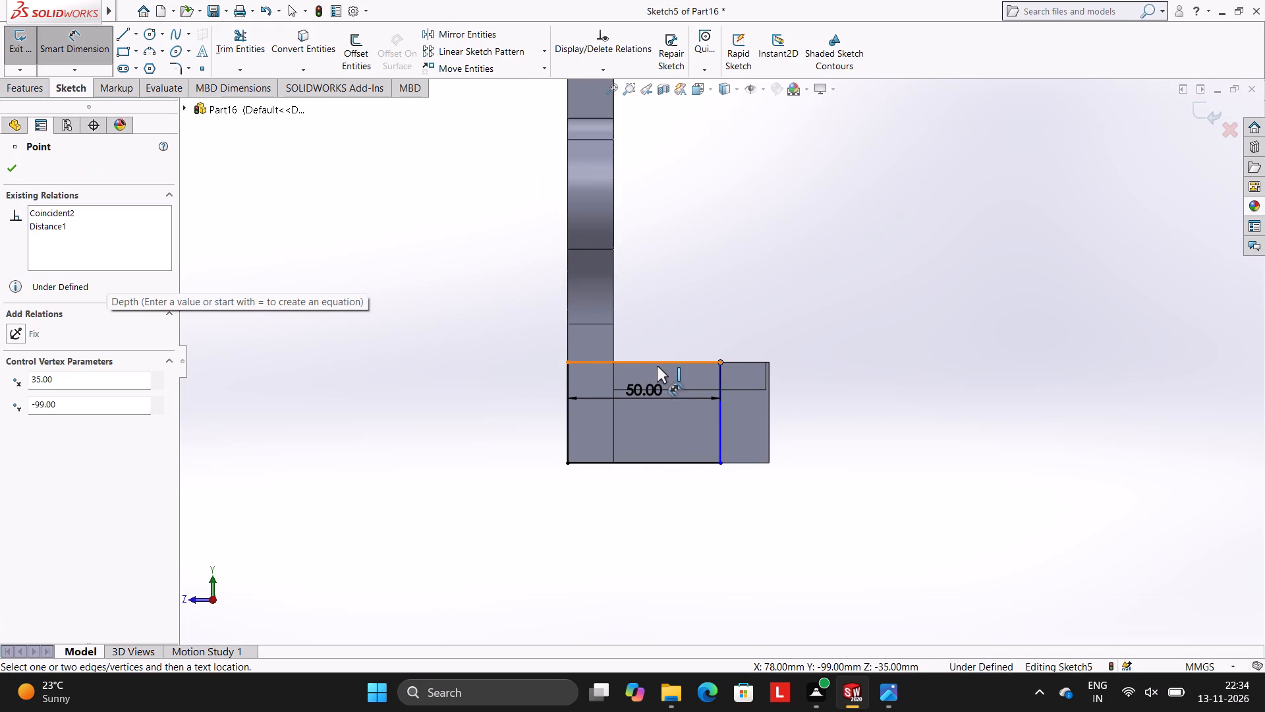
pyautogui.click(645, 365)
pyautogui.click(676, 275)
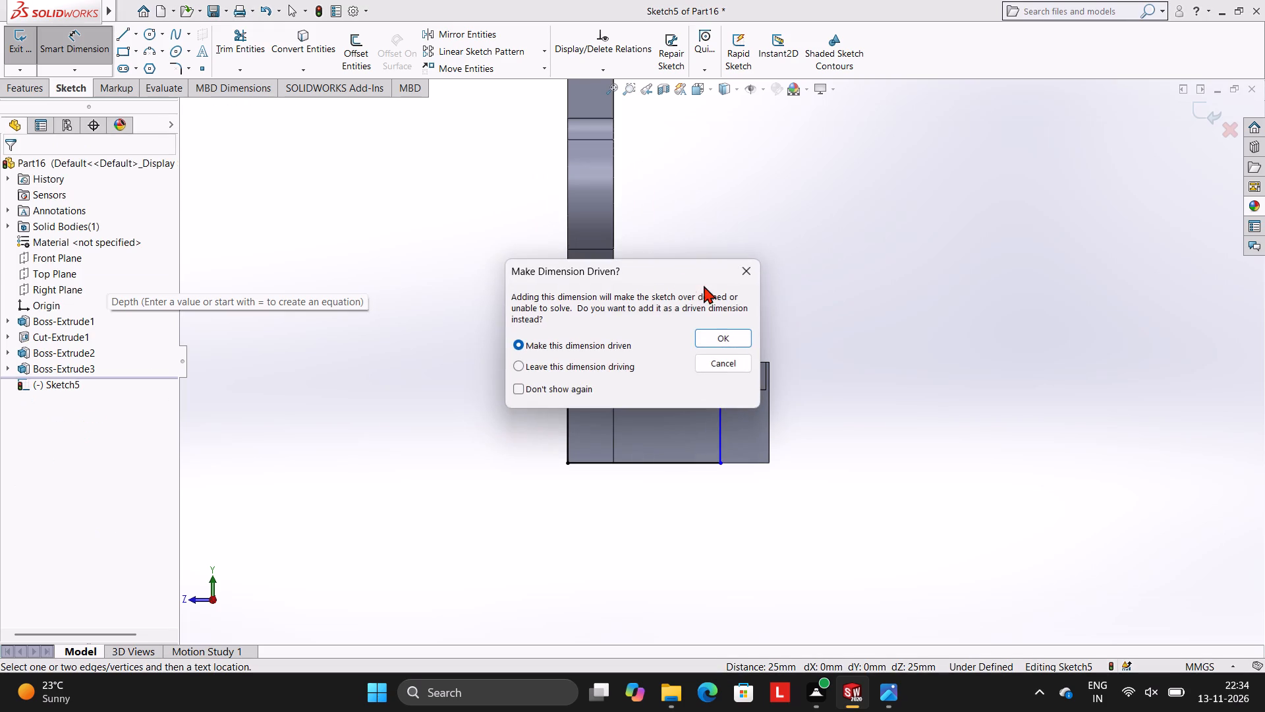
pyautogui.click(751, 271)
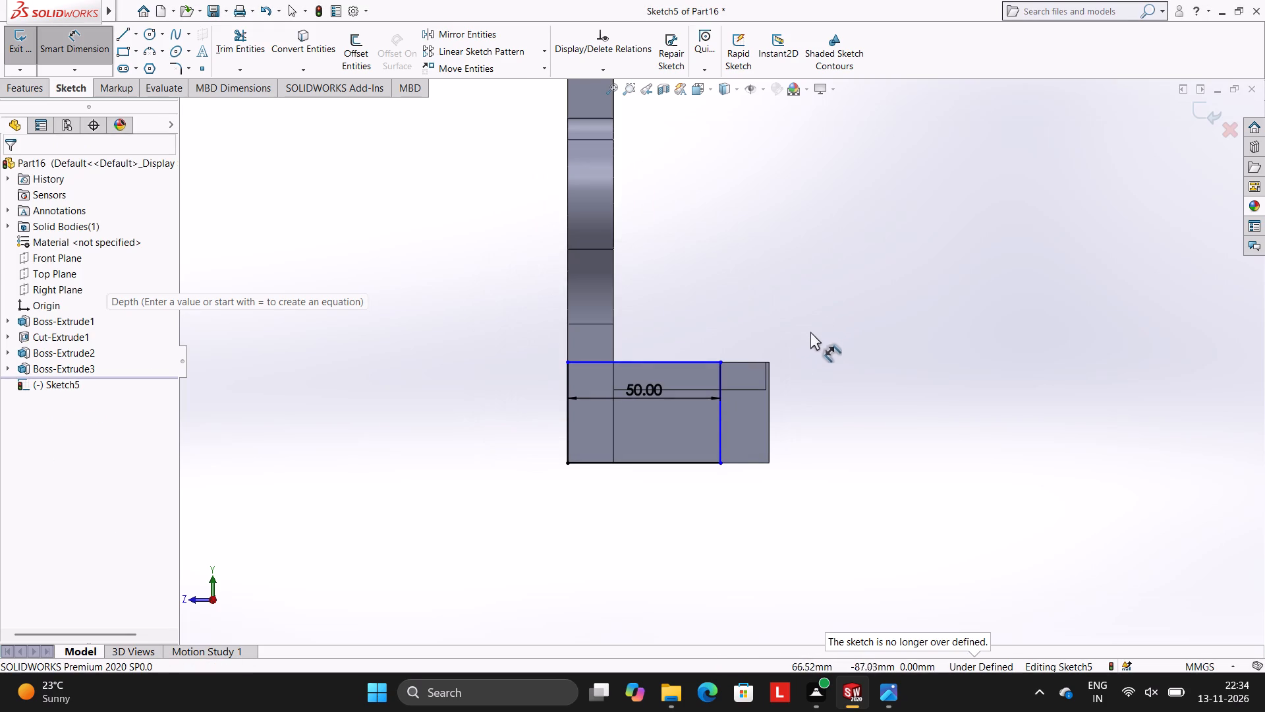
# Dimension the rectangle's bottom edge on the leg's side face at 50 mm.
pyautogui.scroll(2, 727, 316)
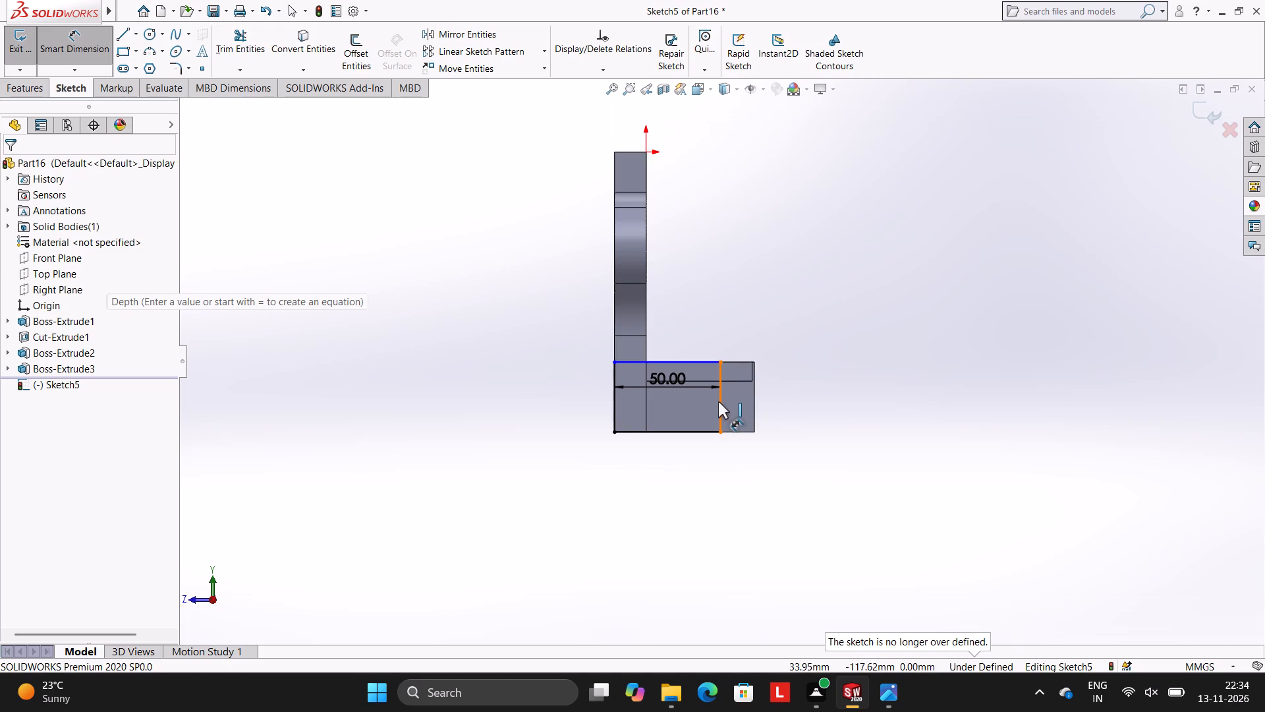
pyautogui.click(718, 401)
pyautogui.click(842, 387)
pyautogui.click(752, 270)
pyautogui.scroll(-2, 775, 288)
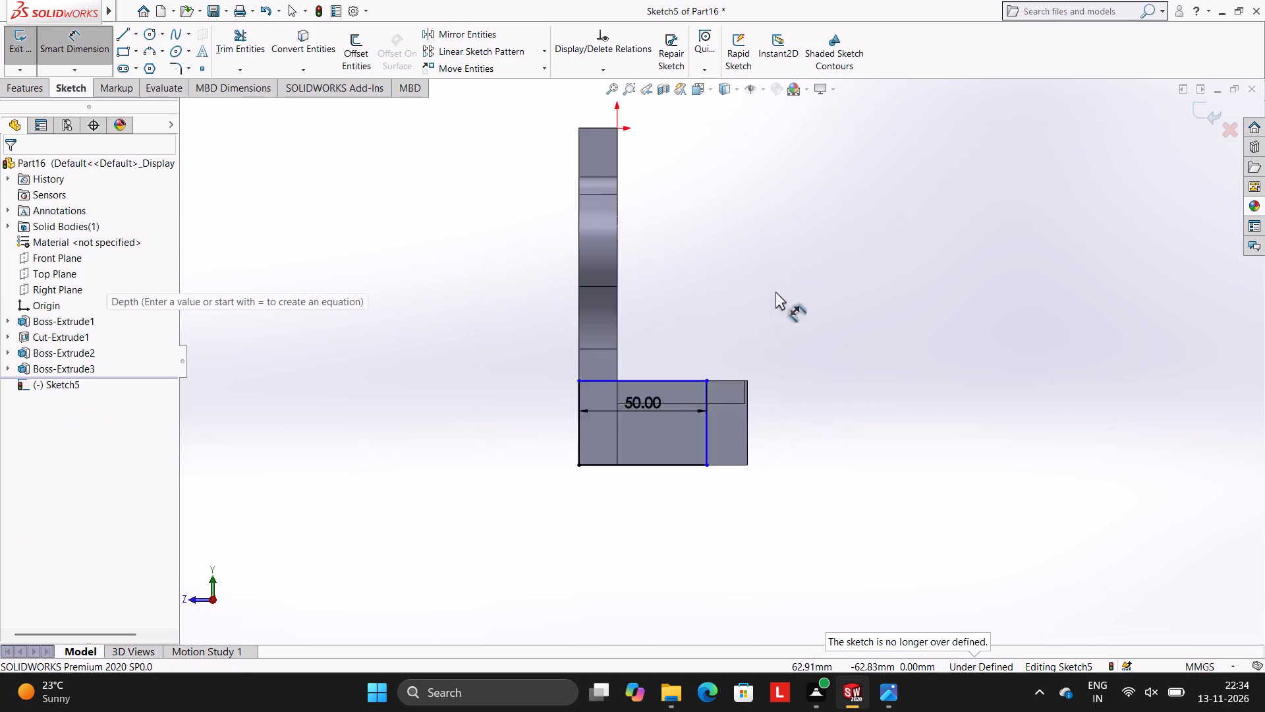
pyautogui.scroll(-2, 775, 291)
pyautogui.scroll(2, 636, 563)
pyautogui.scroll(-1, 636, 508)
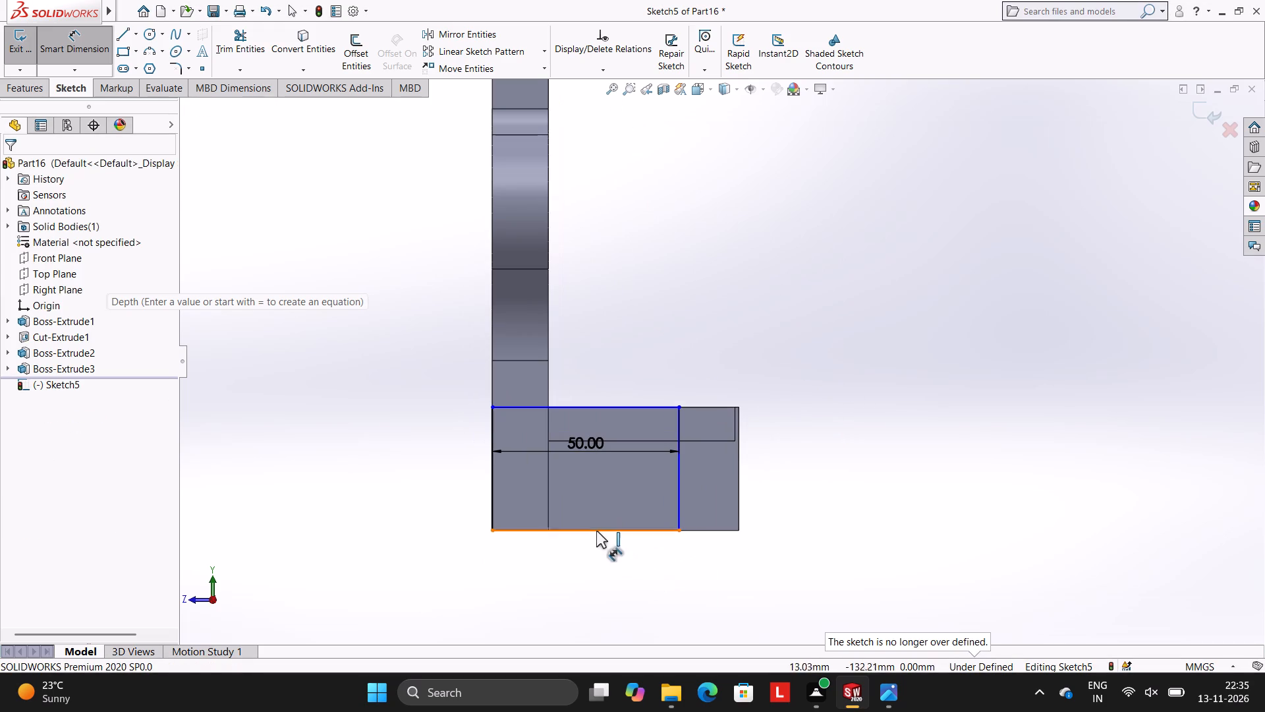
pyautogui.click(596, 531)
pyautogui.click(589, 559)
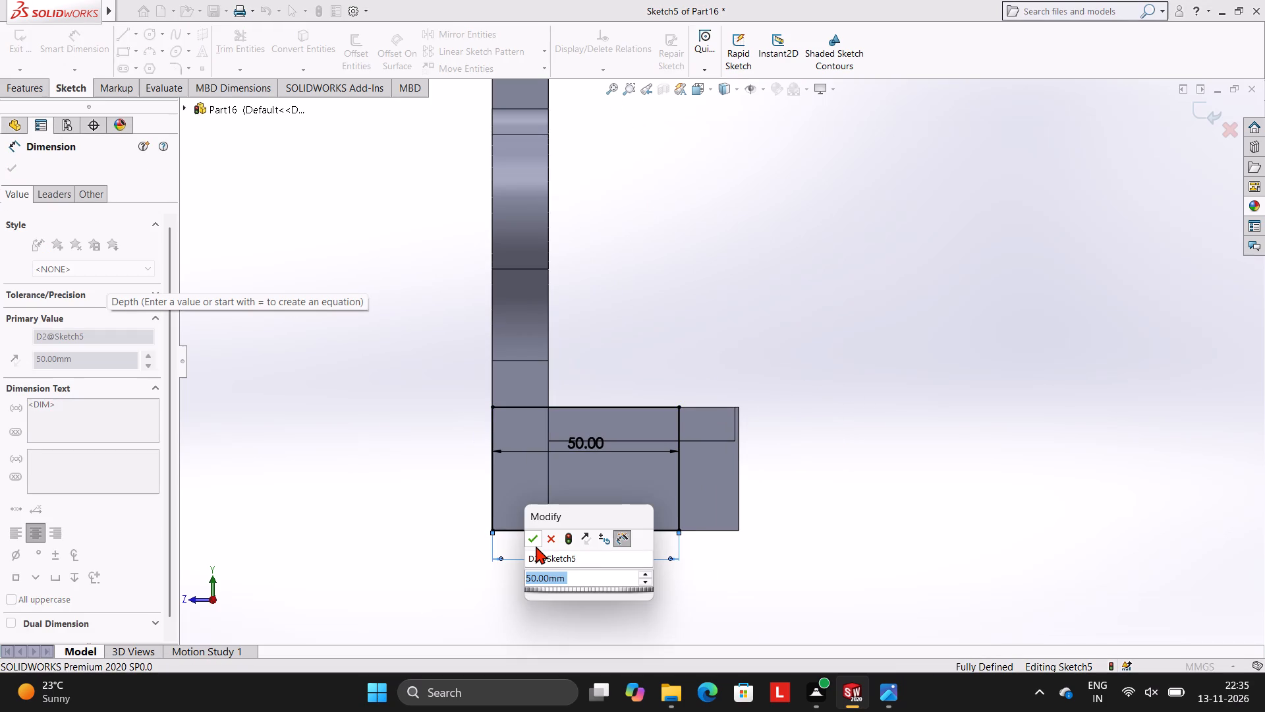
pyautogui.click(536, 546)
pyautogui.click(828, 486)
pyautogui.scroll(2, 747, 436)
pyautogui.scroll(1, 729, 372)
pyautogui.scroll(-1, 717, 332)
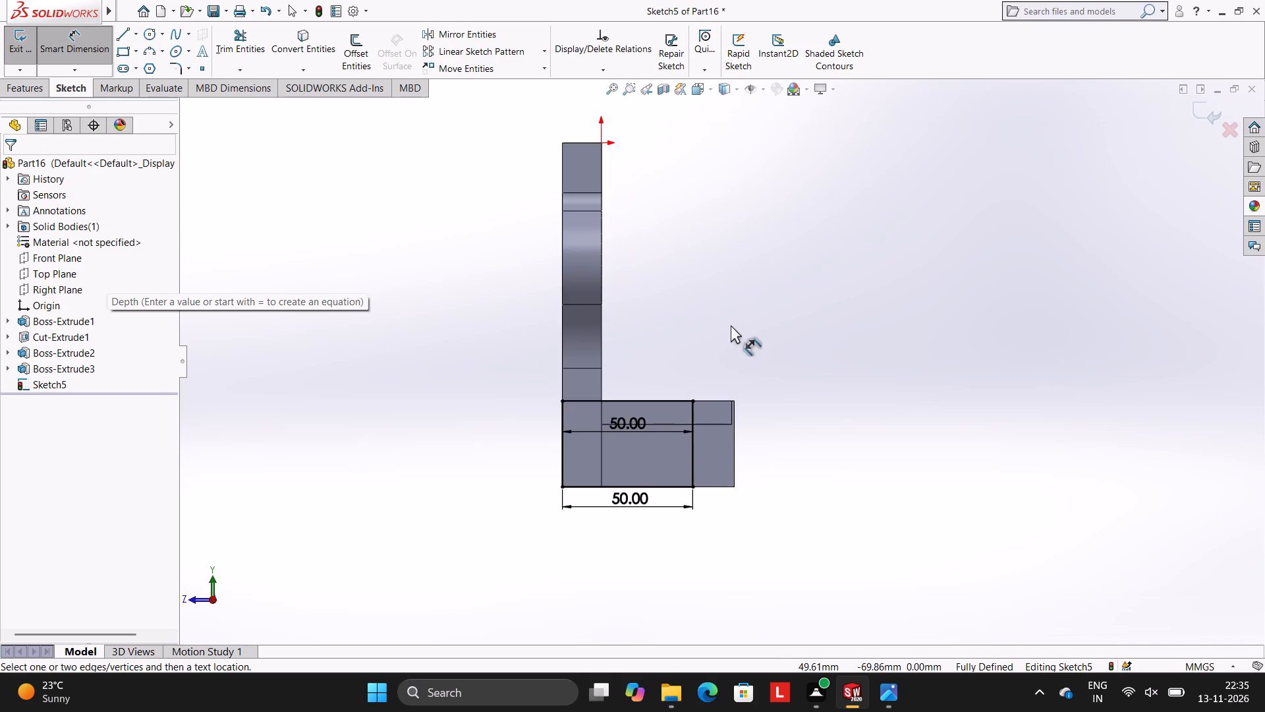
# Extrude the leg-side rectangle 15 mm in the reversed direction, inwards across the leg, merged with the body, as the second arm.
pyautogui.click(19, 90)
pyautogui.click(24, 42)
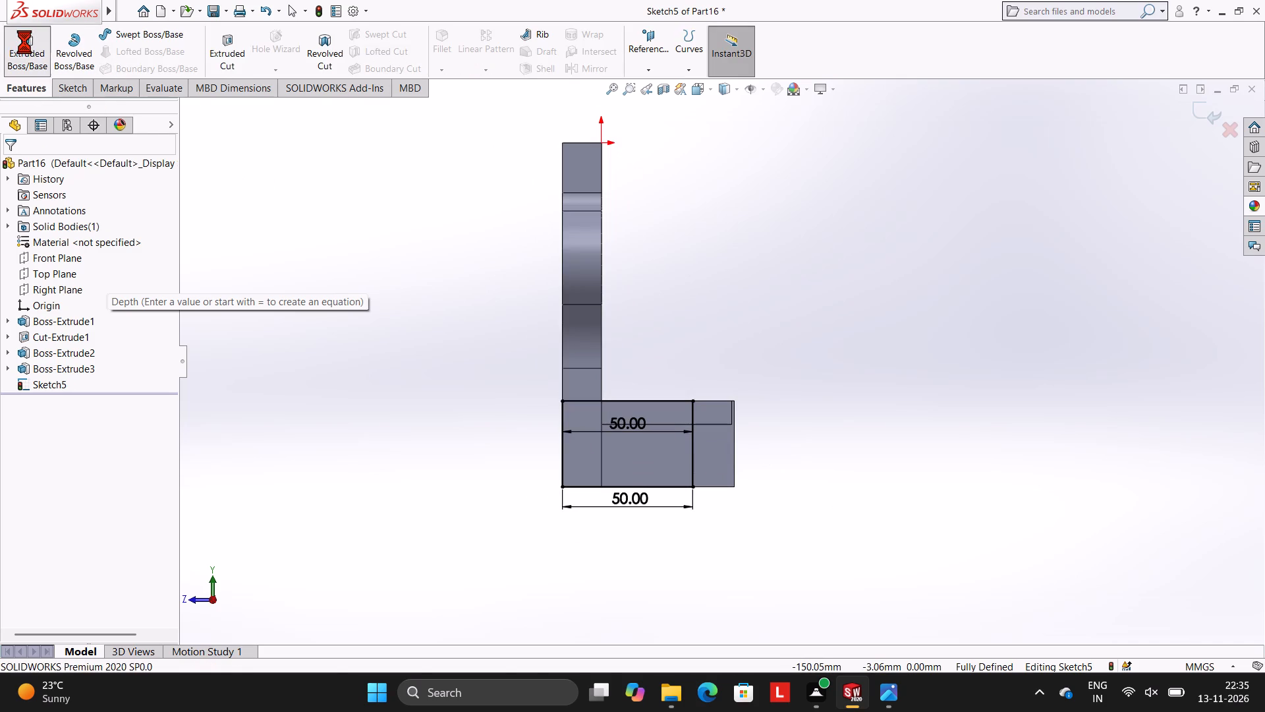
pyautogui.moveTo(694, 321); pyautogui.dragTo(846, 216, button='middle')
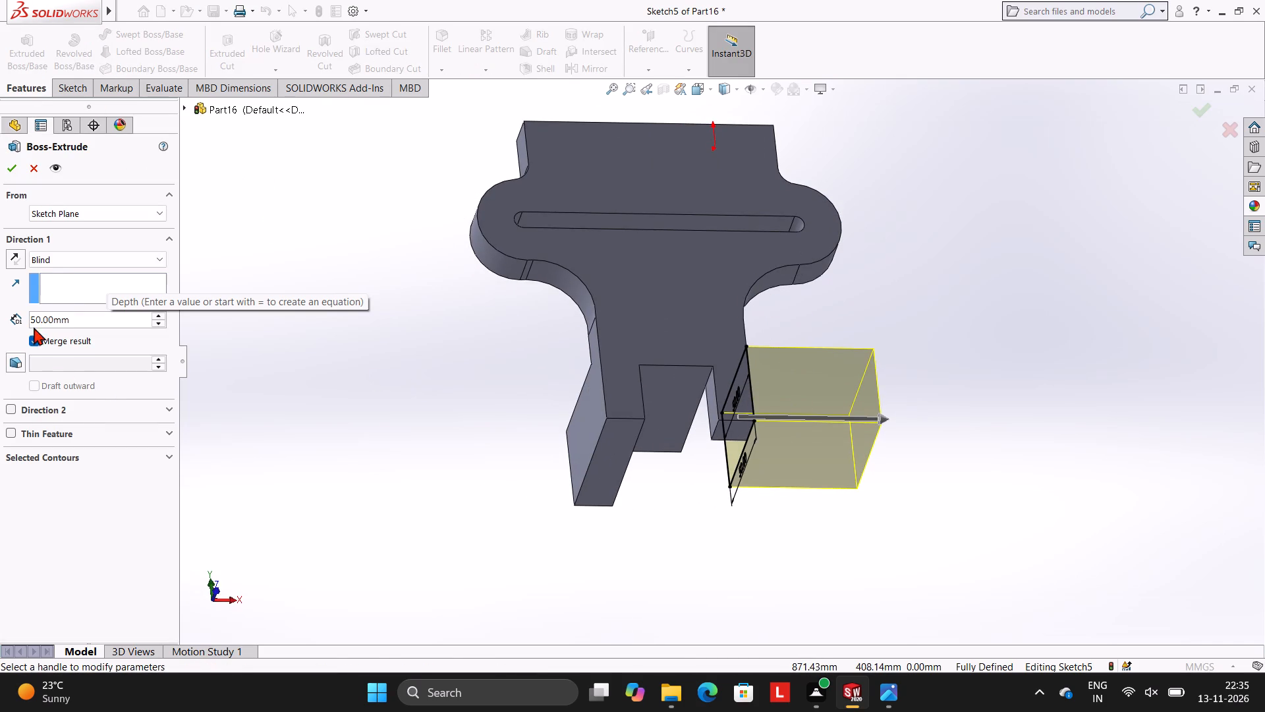
pyautogui.click(20, 253)
pyautogui.click(87, 318)
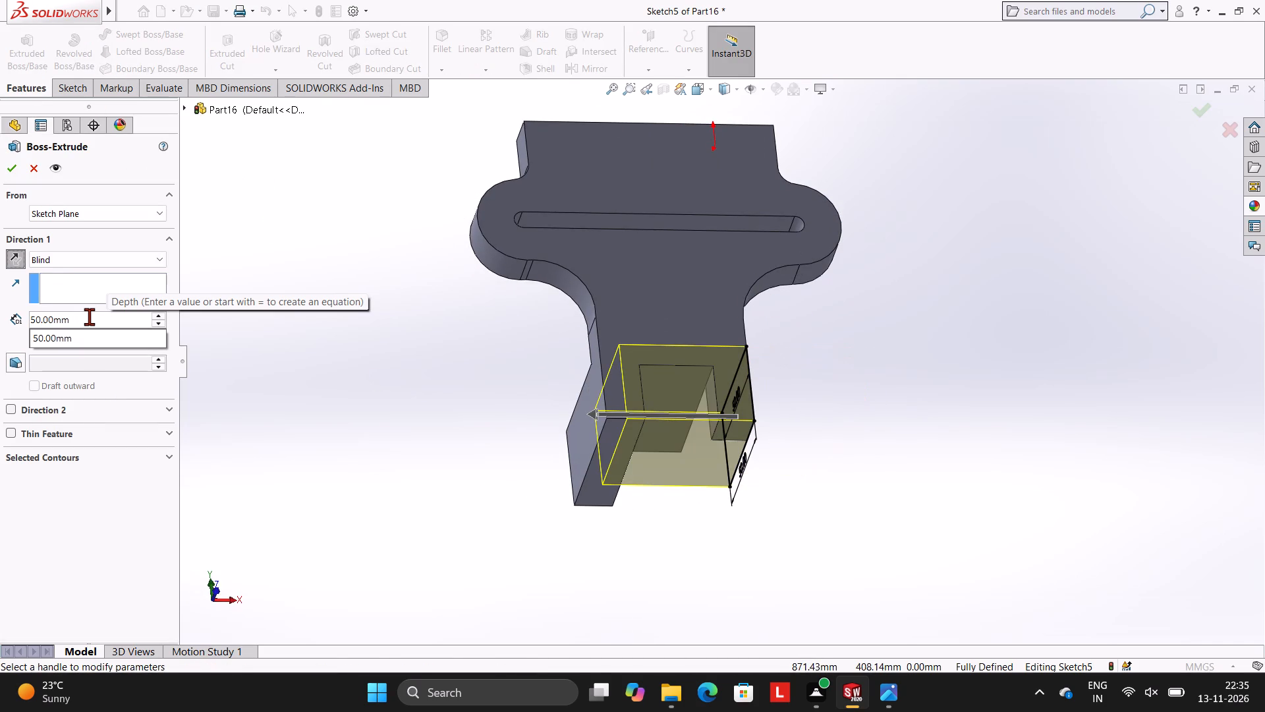
pyautogui.press('BackSpace')
pyautogui.press('BackSpace')
pyautogui.press('BackSpace')
pyautogui.press('BackSpace')
pyautogui.press('BackSpace')
pyautogui.press('BackSpace')
pyautogui.press('BackSpace')
pyautogui.press('BackSpace')
pyautogui.press('BackSpace')
pyautogui.press('BackSpace')
pyautogui.press('BackSpace')
pyautogui.press('BackSpace')
pyautogui.press('BackSpace')
pyautogui.press('BackSpace')
pyautogui.press('BackSpace')
pyautogui.press('BackSpace')
pyautogui.press('BackSpace')
pyautogui.press('BackSpace')
pyautogui.press('BackSpace')
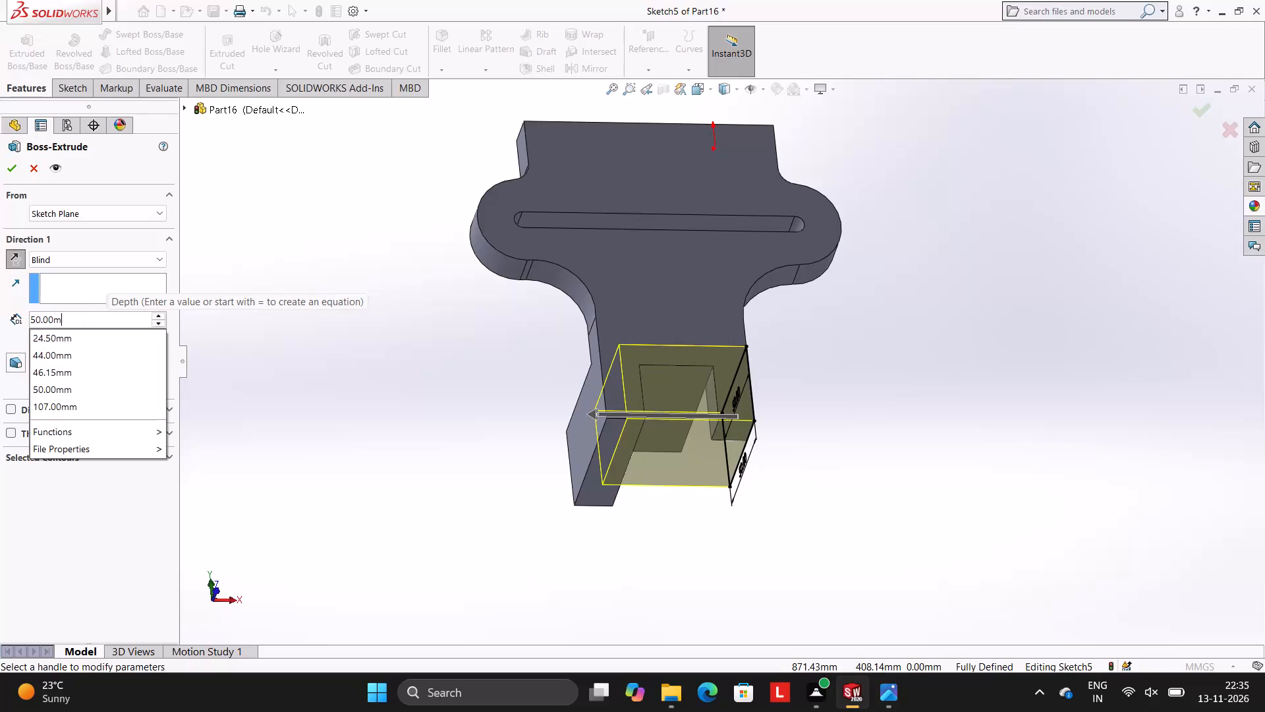
pyautogui.write('15')
pyautogui.press('Return')
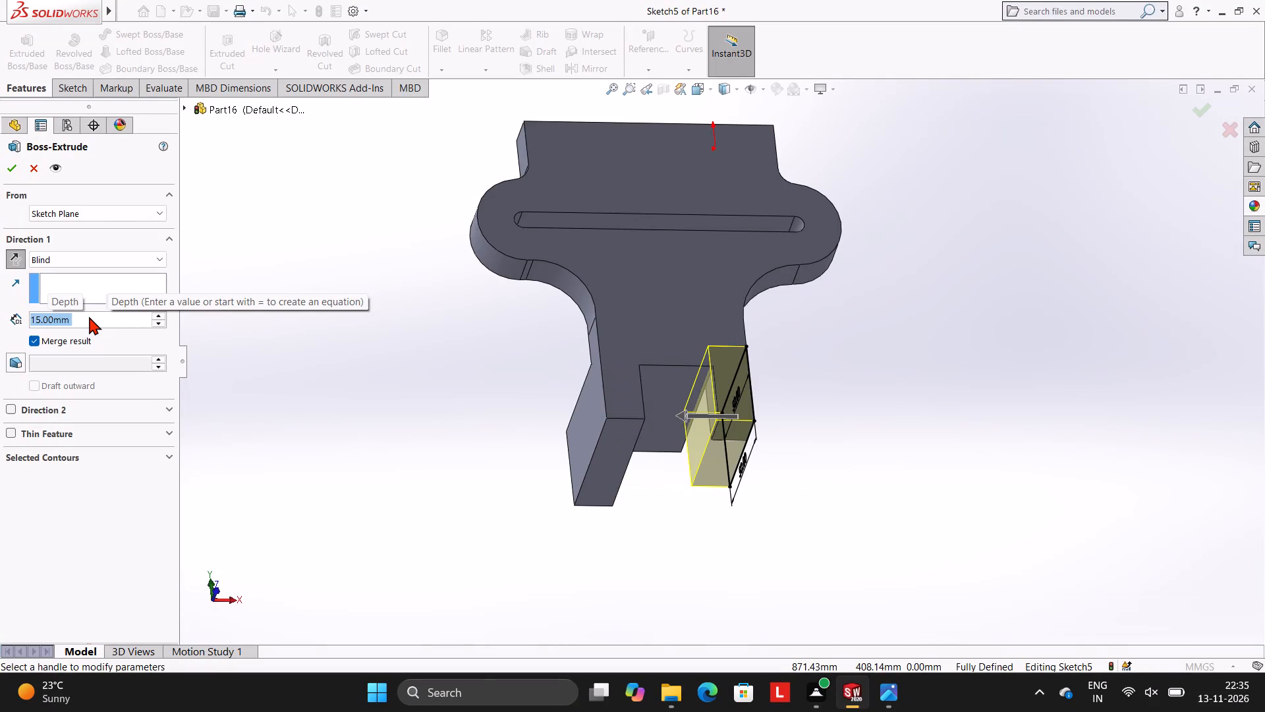
pyautogui.click(16, 162)
pyautogui.click(369, 237)
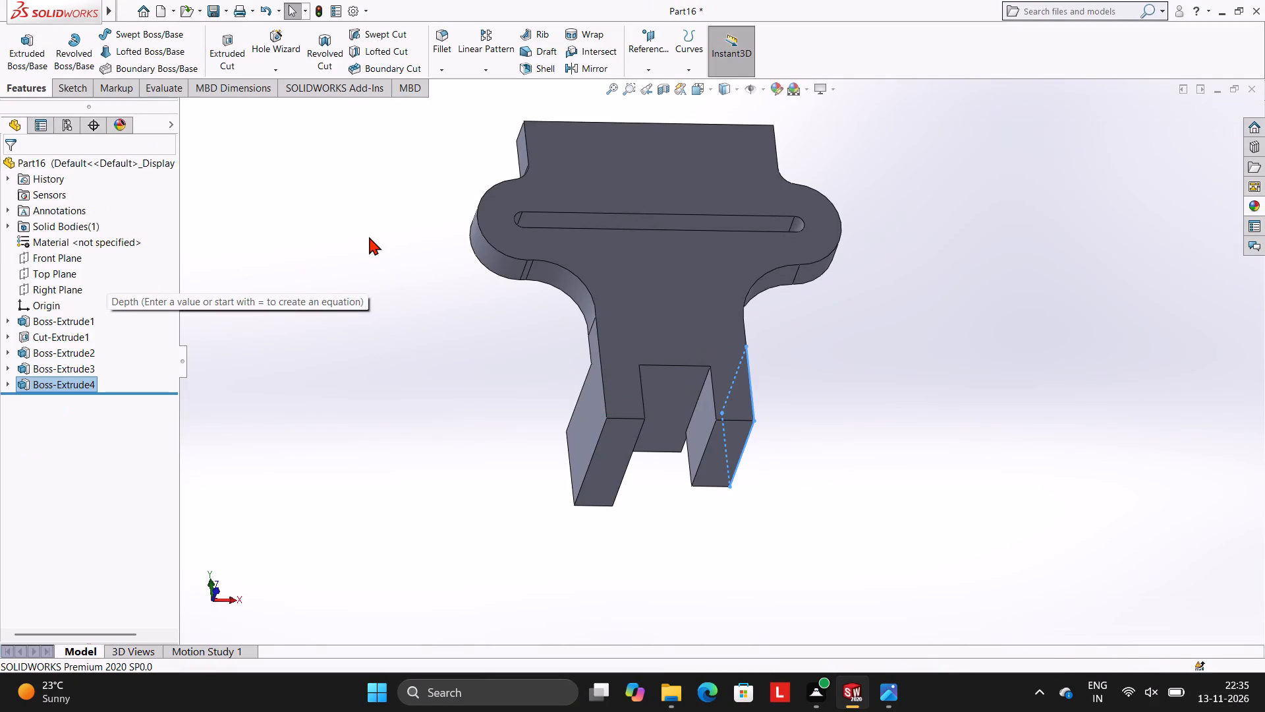
# Start a sketch on the plate's narrow end face opposite the legs and view it face-on.
pyautogui.moveTo(868, 390); pyautogui.dragTo(797, 258, button='middle')
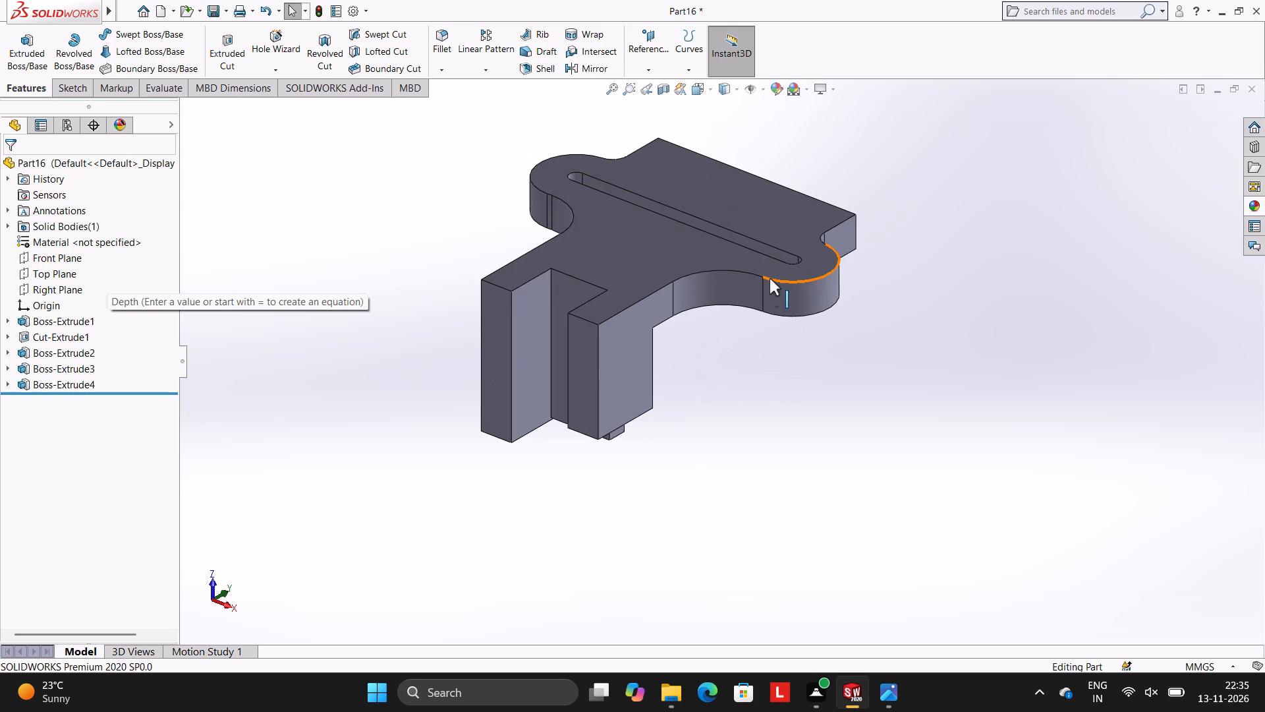
pyautogui.scroll(1, 795, 285)
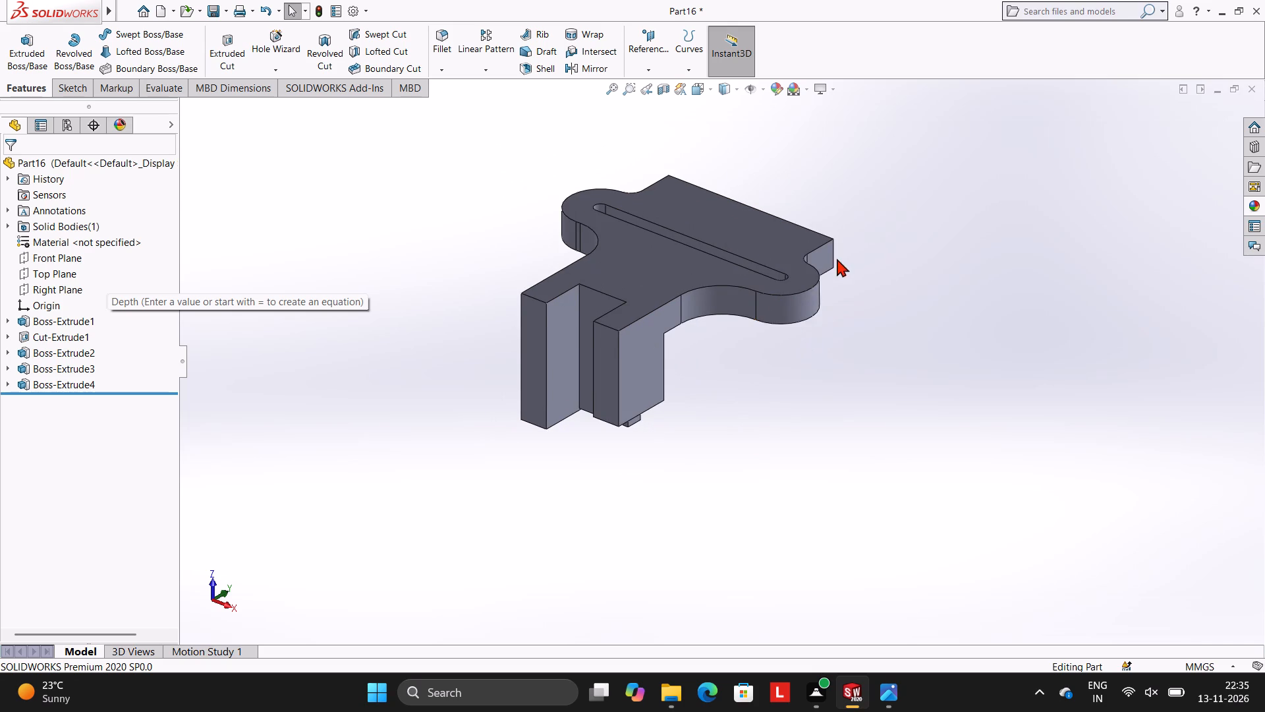
pyautogui.moveTo(845, 262); pyautogui.dragTo(849, 287, button='middle')
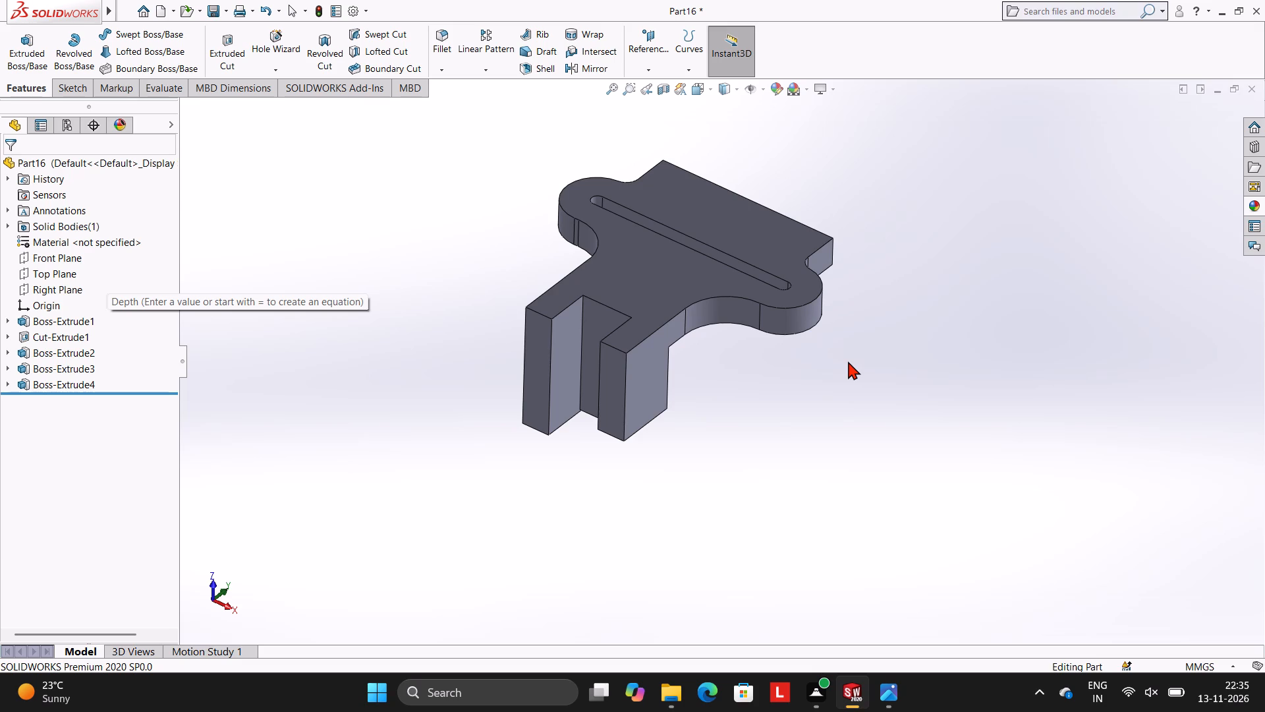
pyautogui.moveTo(958, 320); pyautogui.dragTo(913, 304, button='middle')
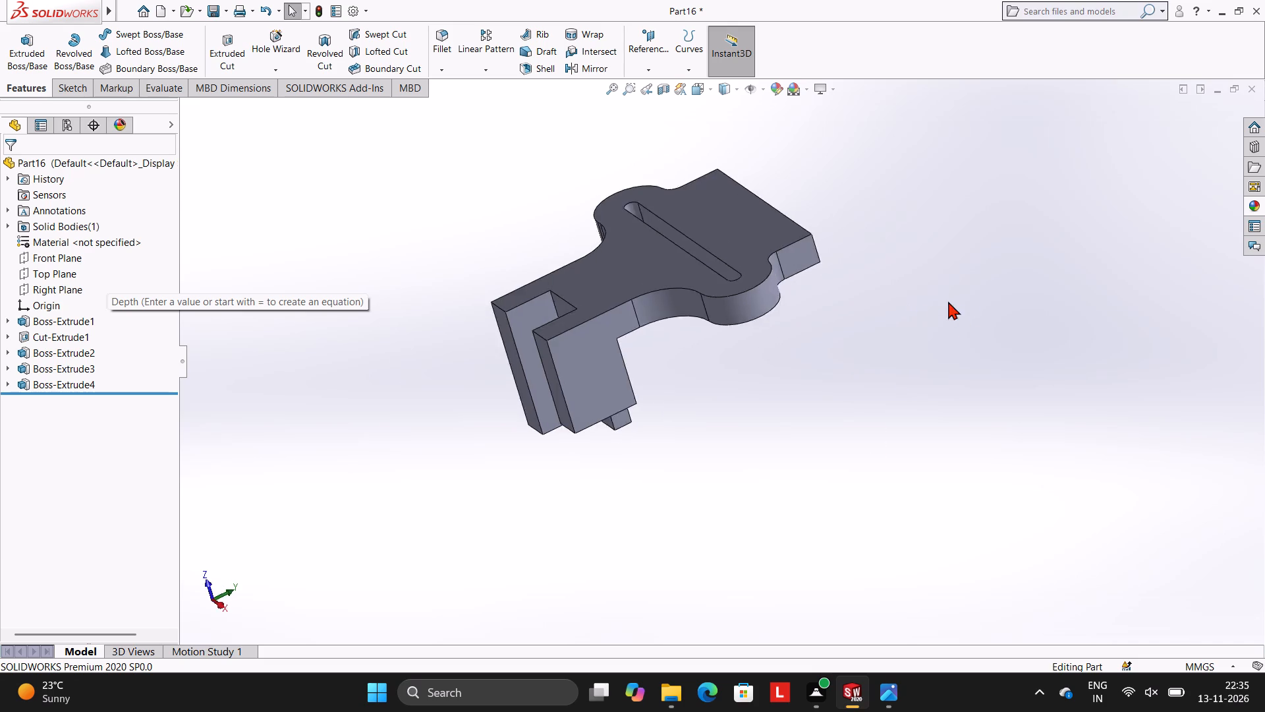
pyautogui.scroll(-1, 966, 297)
pyautogui.moveTo(973, 297); pyautogui.dragTo(916, 343, button='middle')
pyautogui.moveTo(932, 351); pyautogui.dragTo(920, 393, button='middle')
pyautogui.click(669, 239)
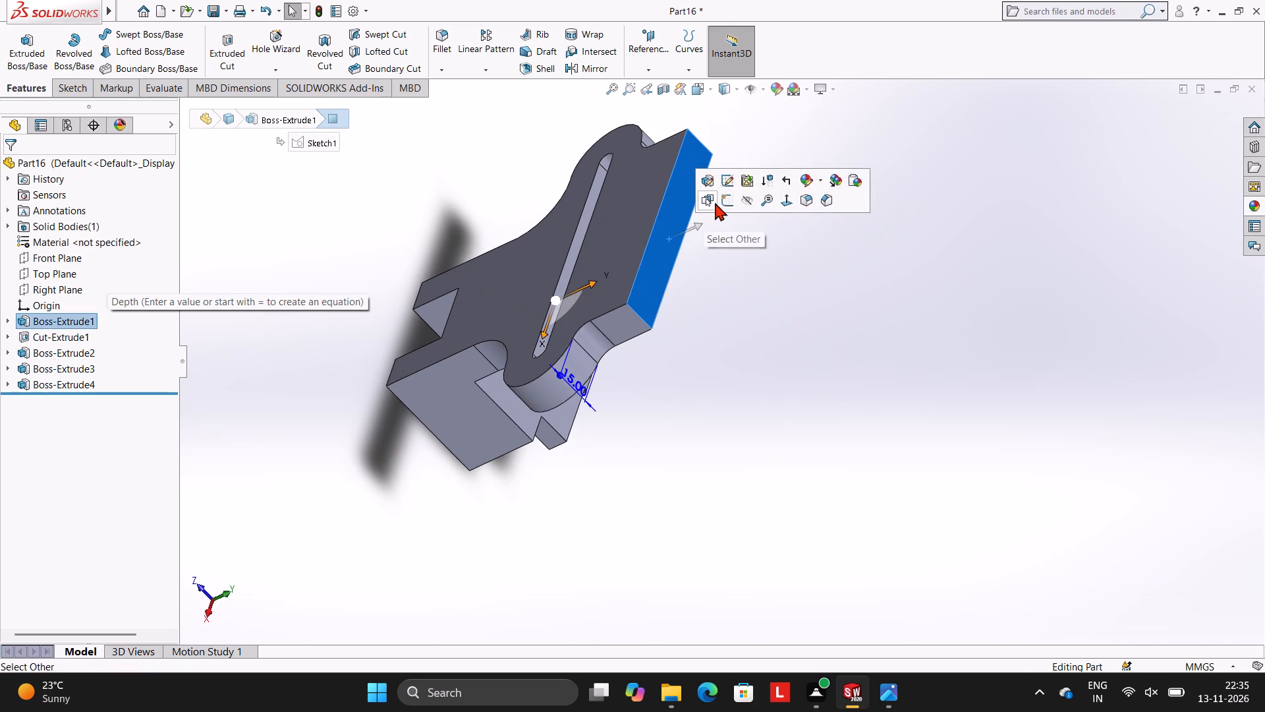
pyautogui.click(733, 198)
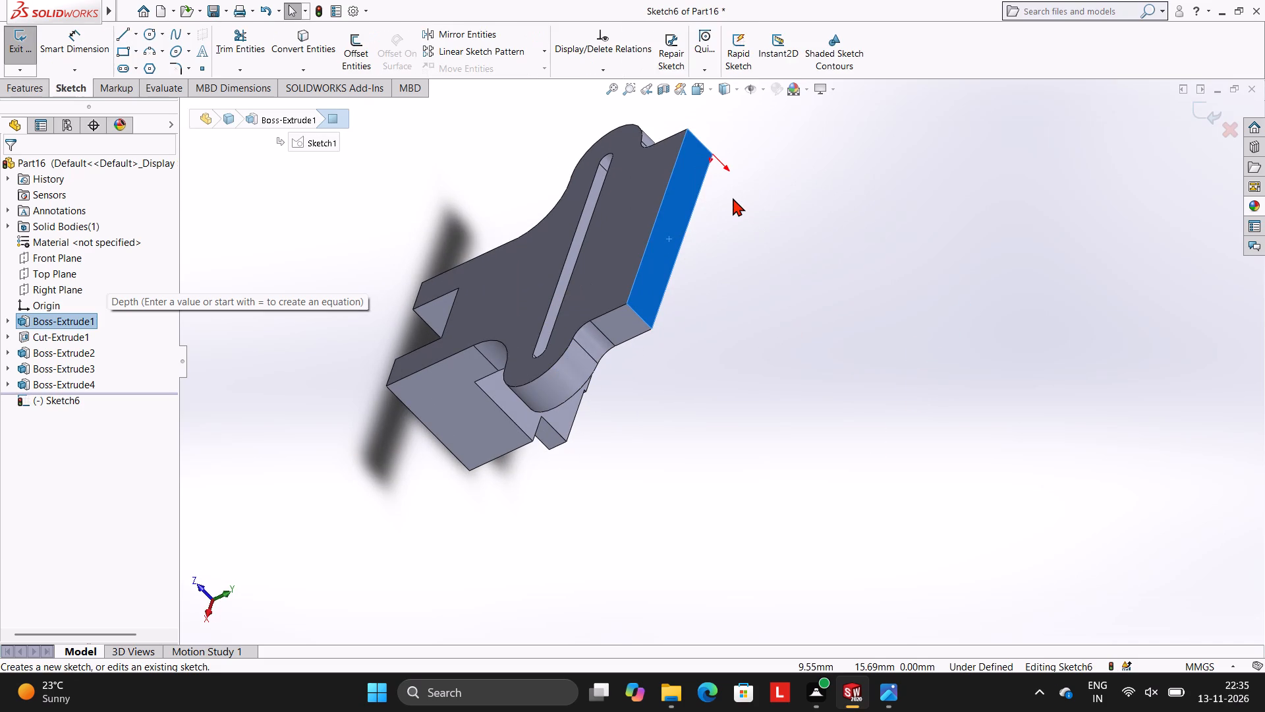
pyautogui.hotkey('ctrl', '8')
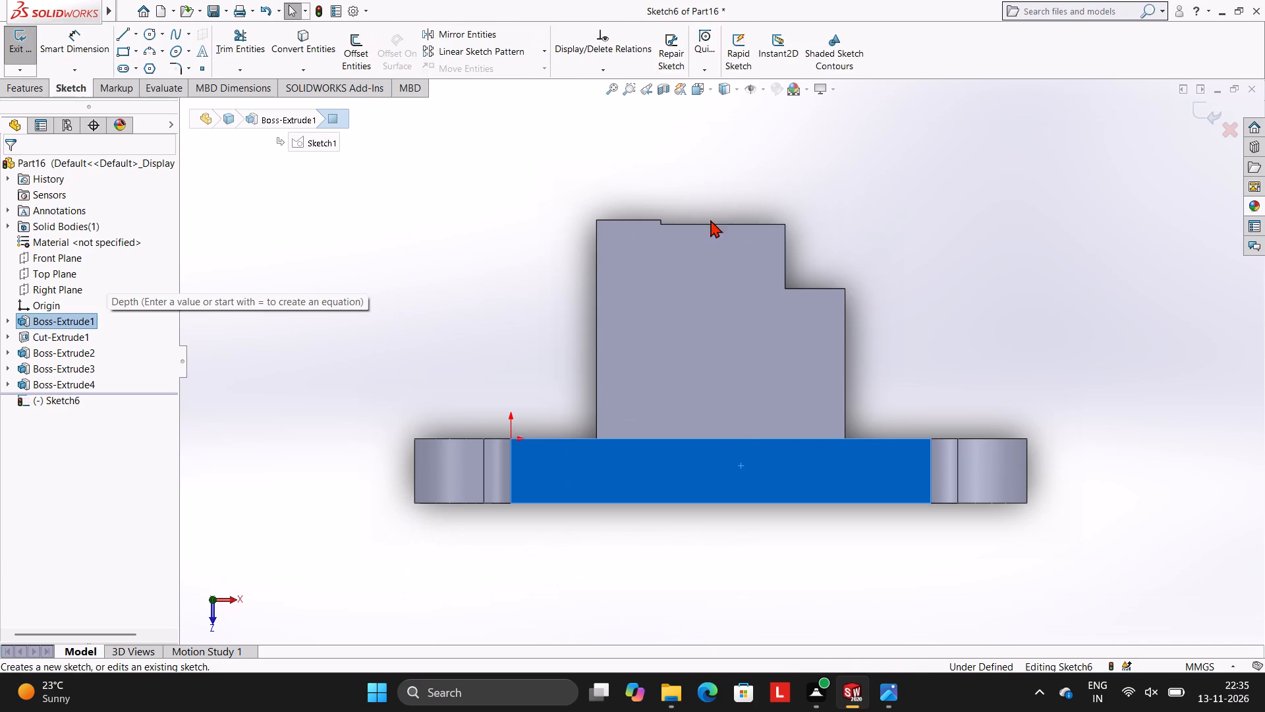
pyautogui.scroll(3, 867, 498)
pyautogui.scroll(-3, 817, 500)
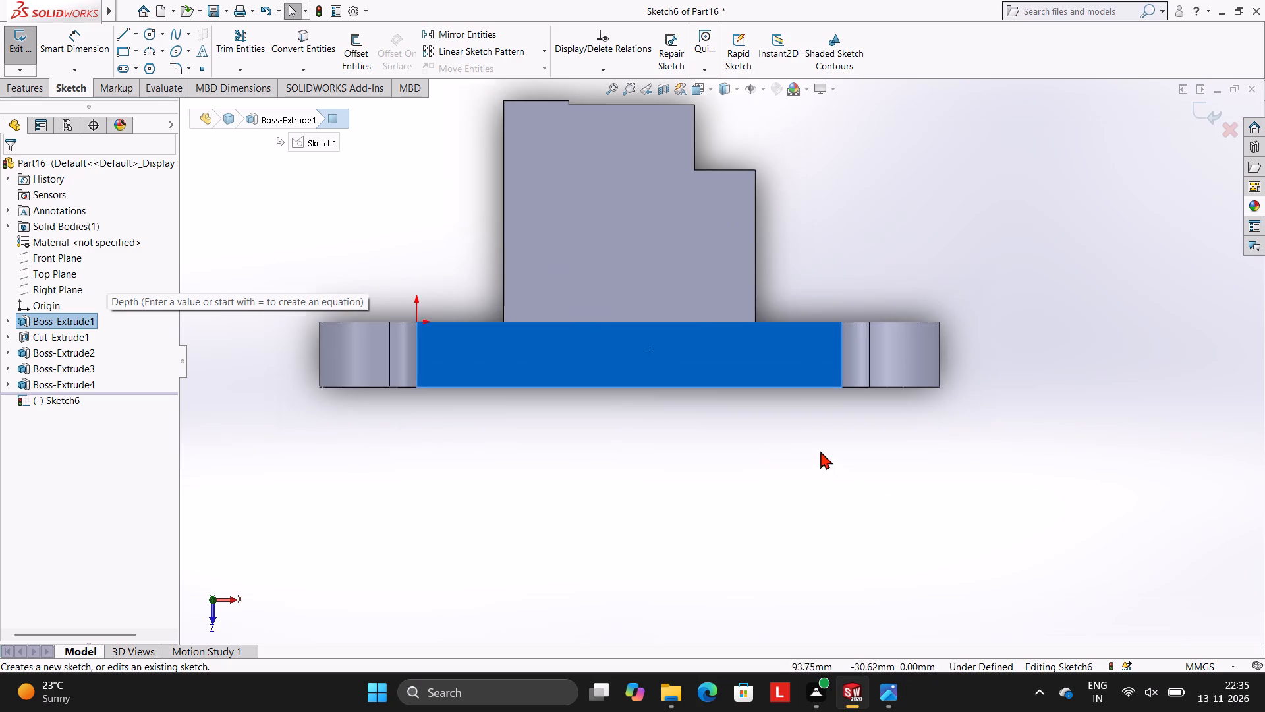
pyautogui.press('Escape')
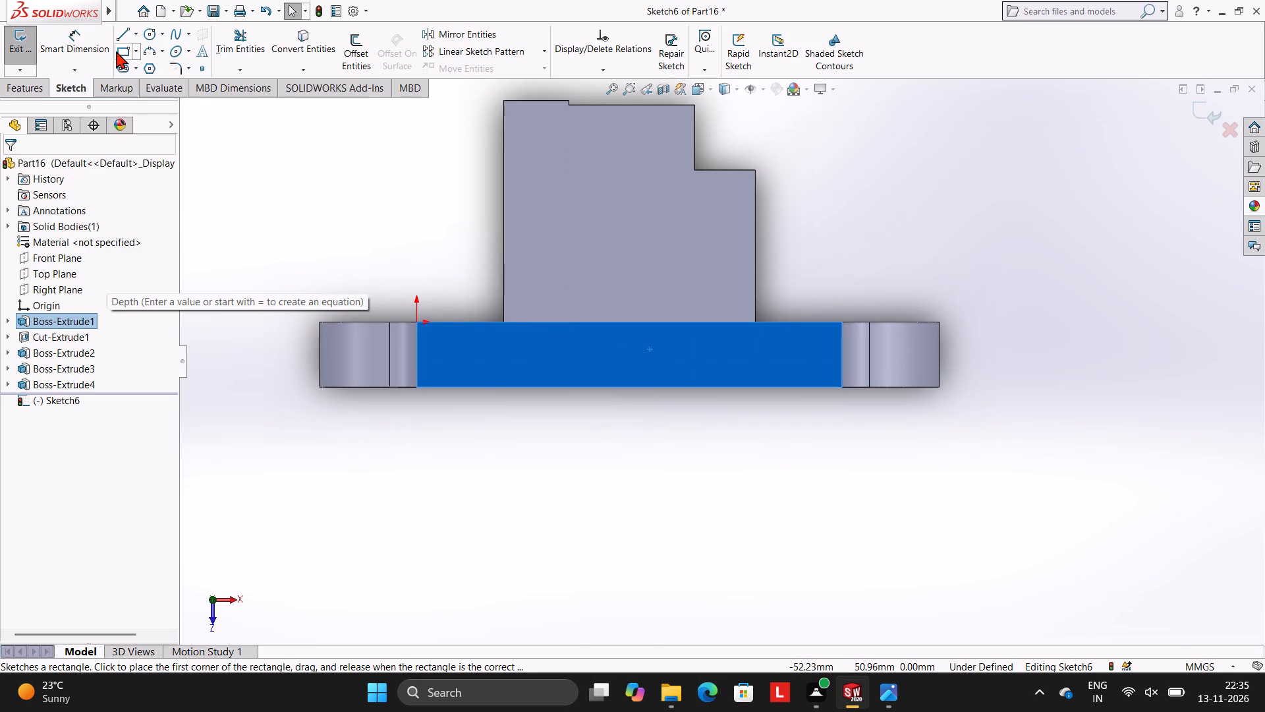
pyautogui.press('Escape')
pyautogui.press('Escape')
pyautogui.press('Escape')
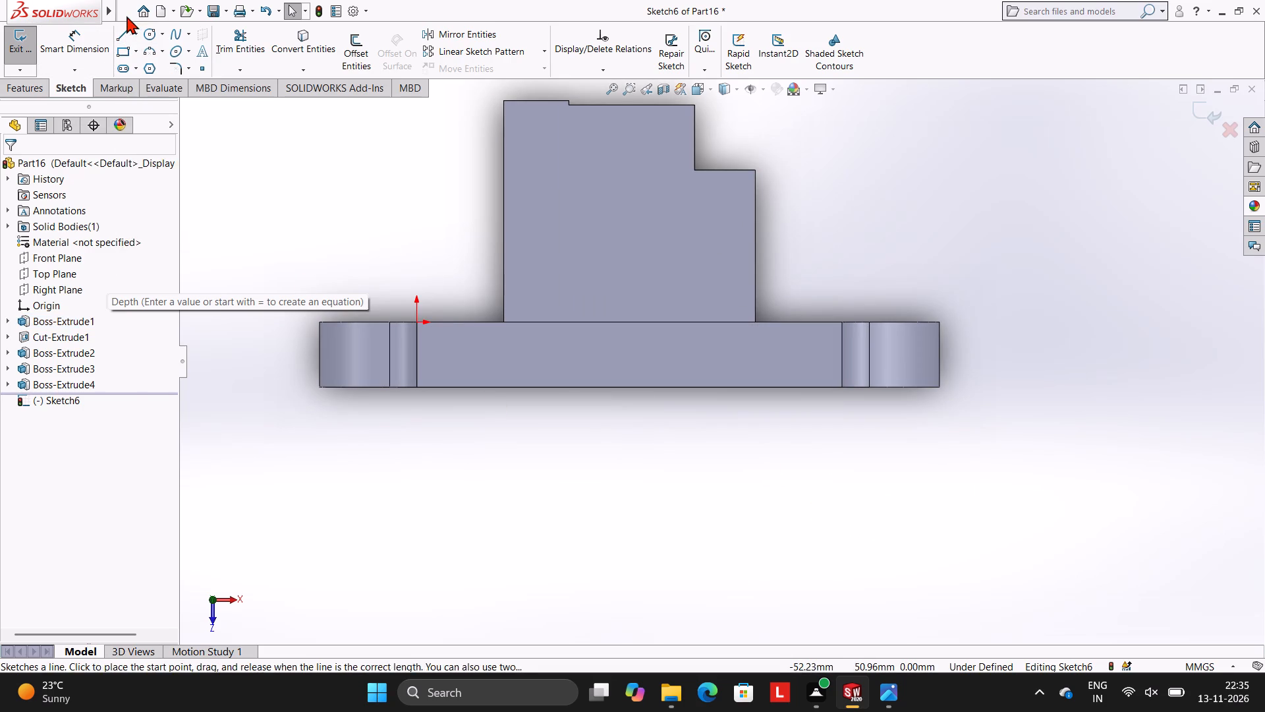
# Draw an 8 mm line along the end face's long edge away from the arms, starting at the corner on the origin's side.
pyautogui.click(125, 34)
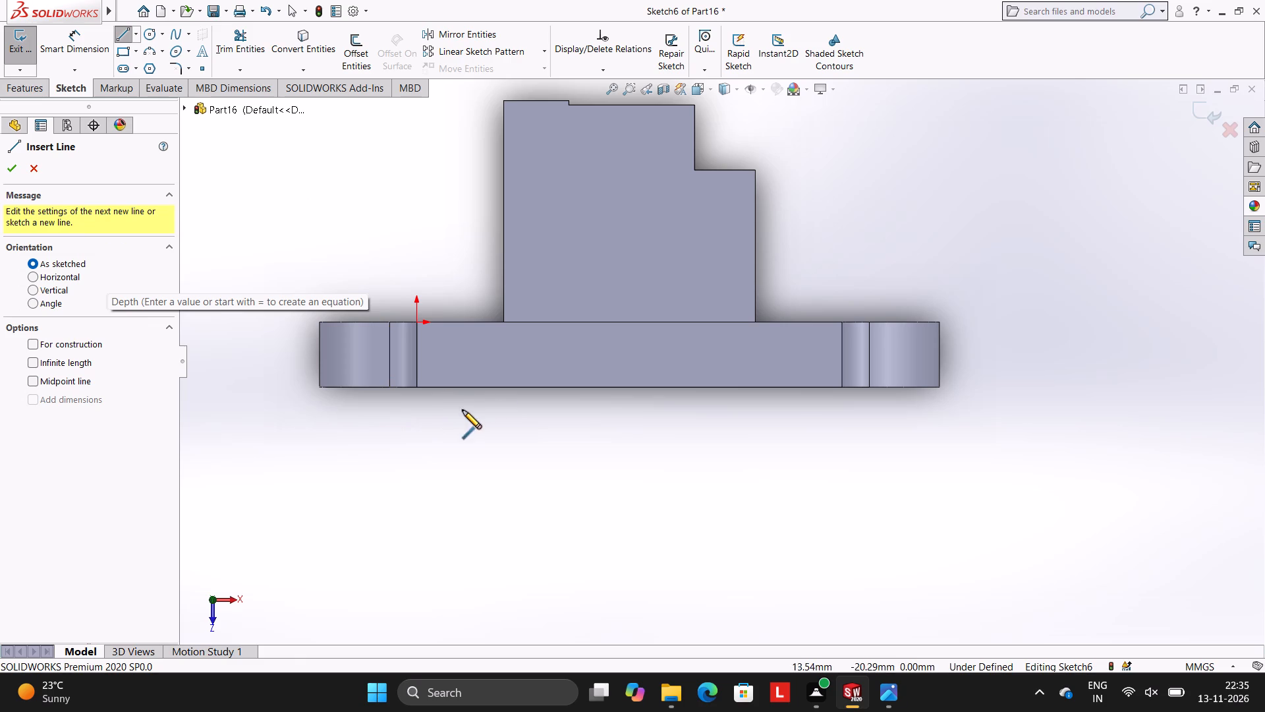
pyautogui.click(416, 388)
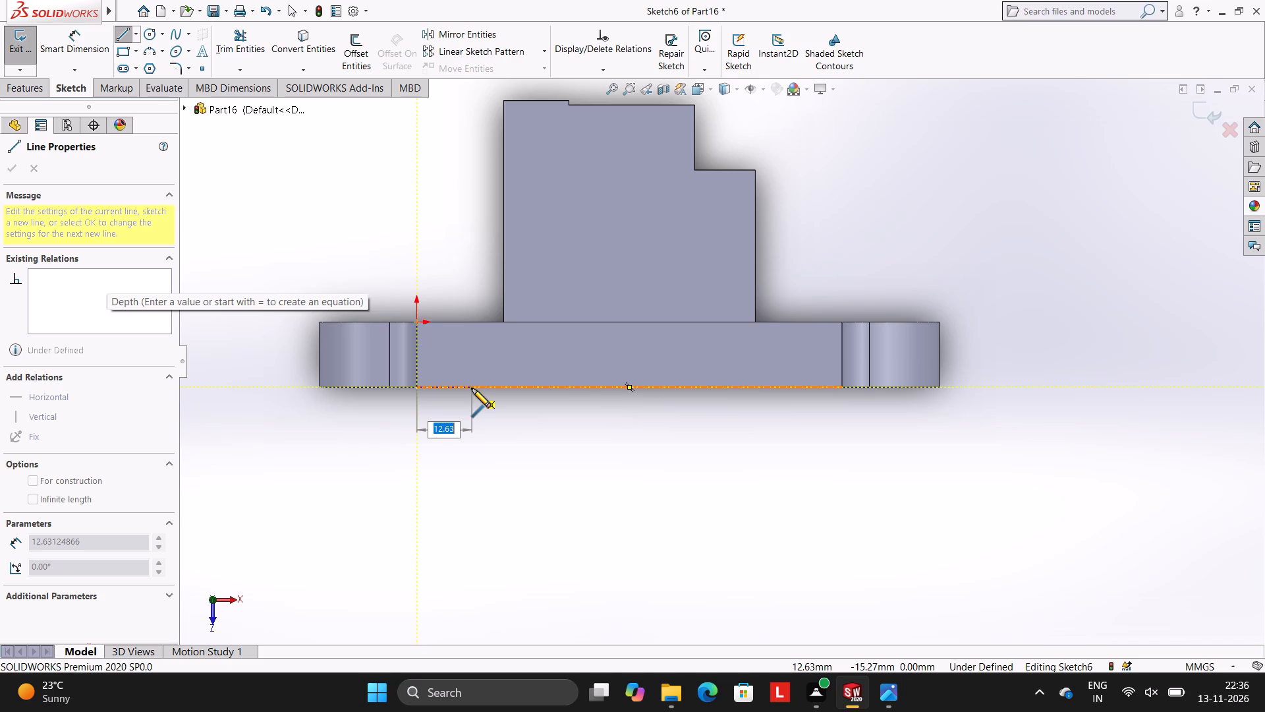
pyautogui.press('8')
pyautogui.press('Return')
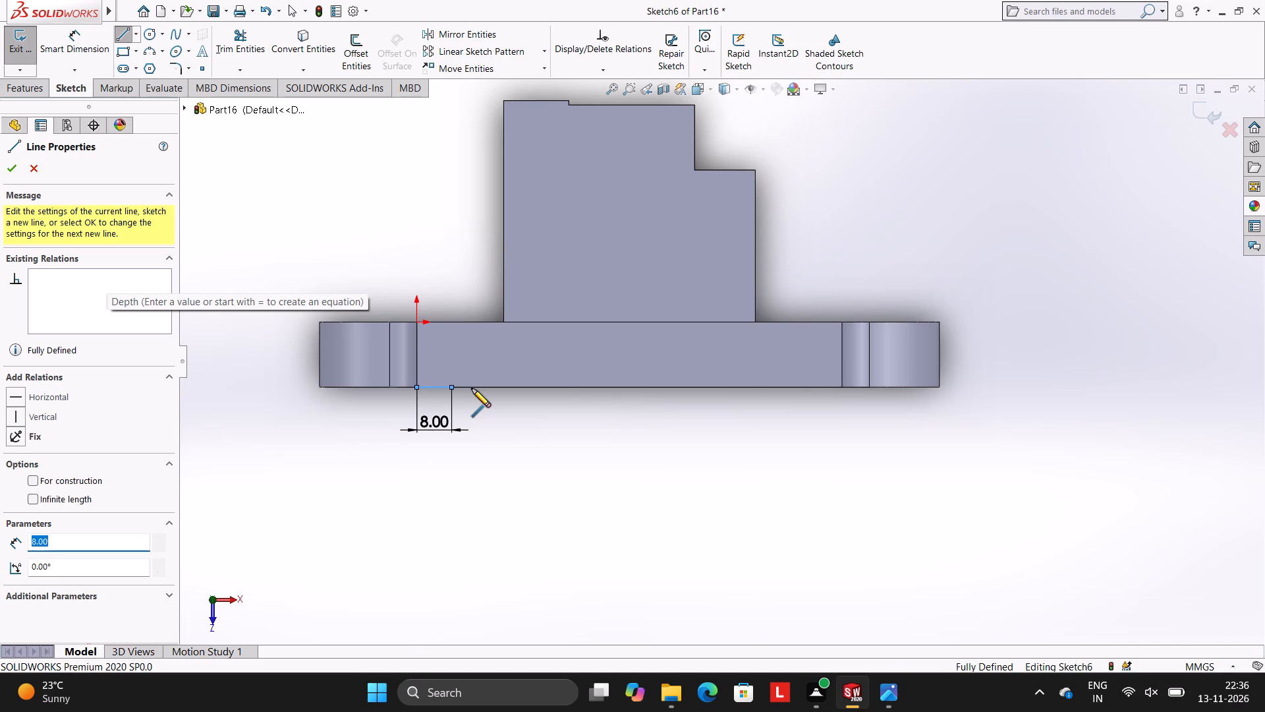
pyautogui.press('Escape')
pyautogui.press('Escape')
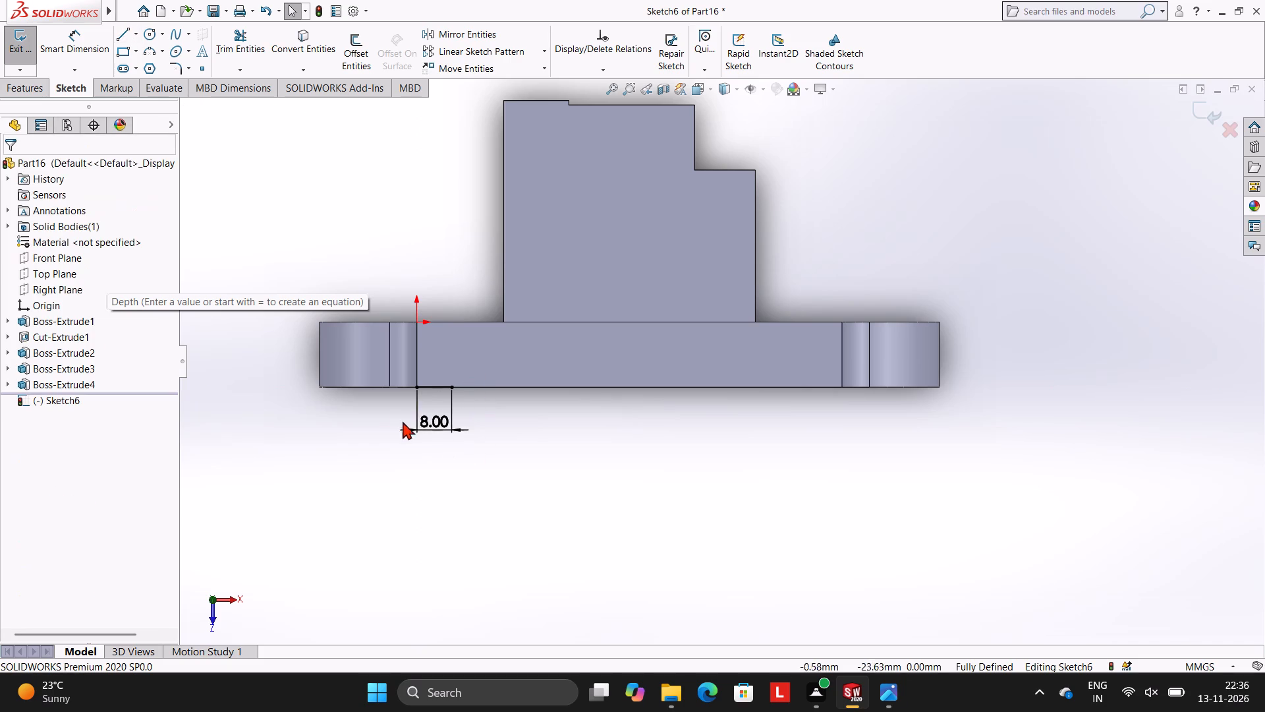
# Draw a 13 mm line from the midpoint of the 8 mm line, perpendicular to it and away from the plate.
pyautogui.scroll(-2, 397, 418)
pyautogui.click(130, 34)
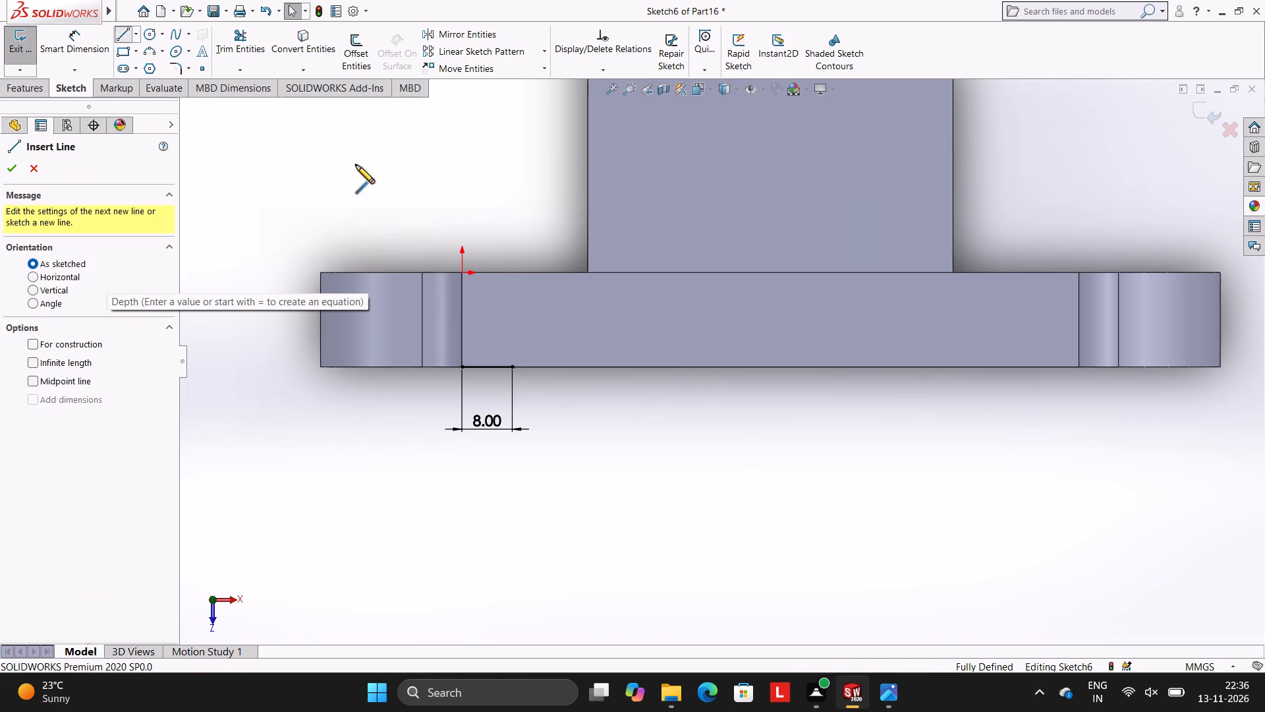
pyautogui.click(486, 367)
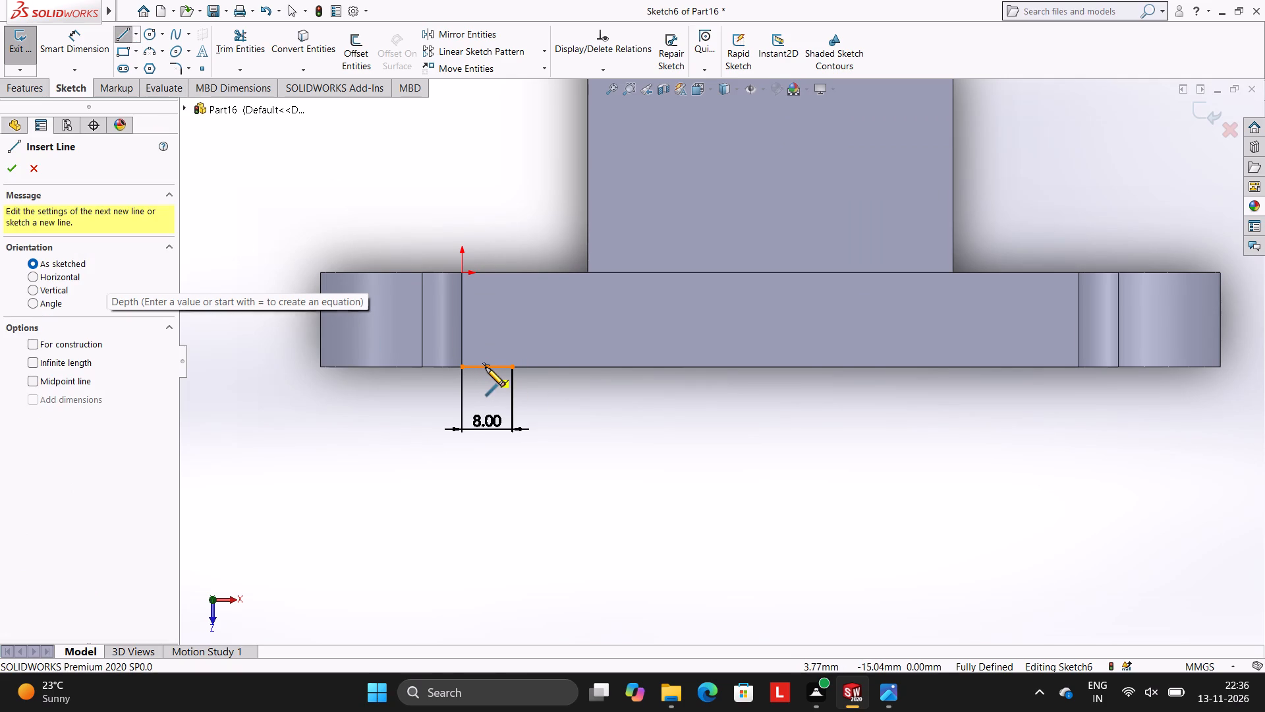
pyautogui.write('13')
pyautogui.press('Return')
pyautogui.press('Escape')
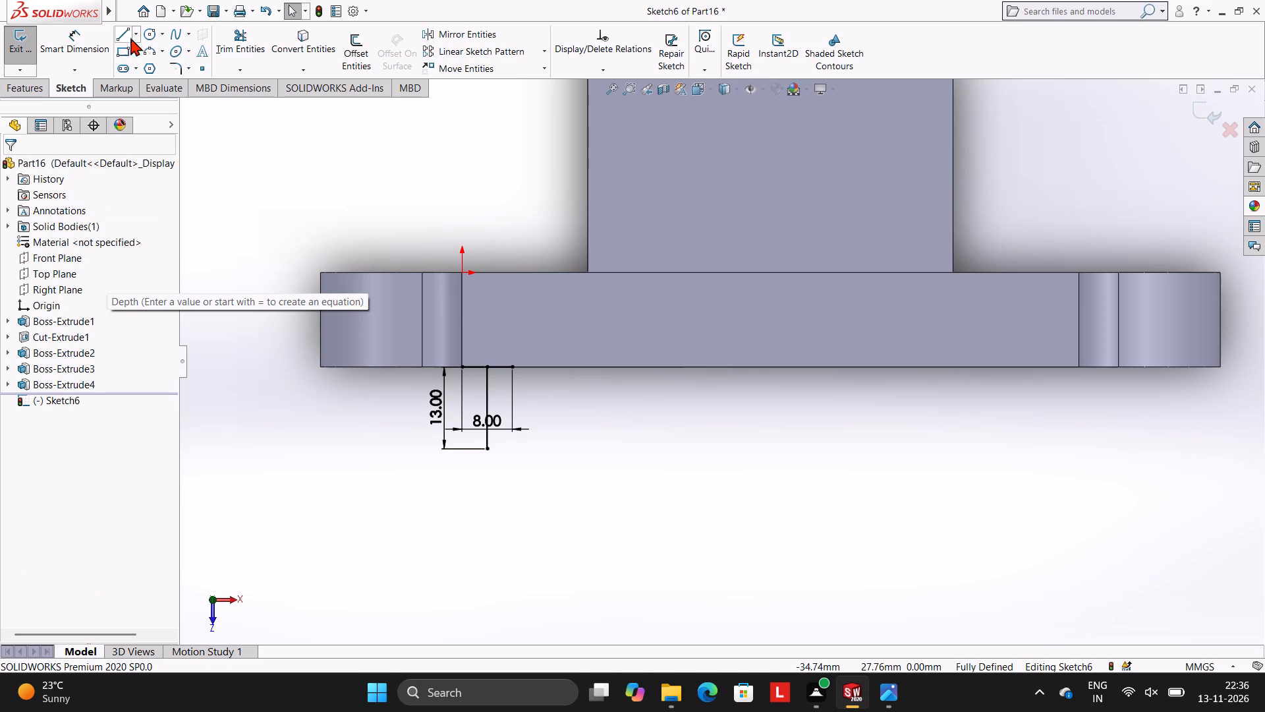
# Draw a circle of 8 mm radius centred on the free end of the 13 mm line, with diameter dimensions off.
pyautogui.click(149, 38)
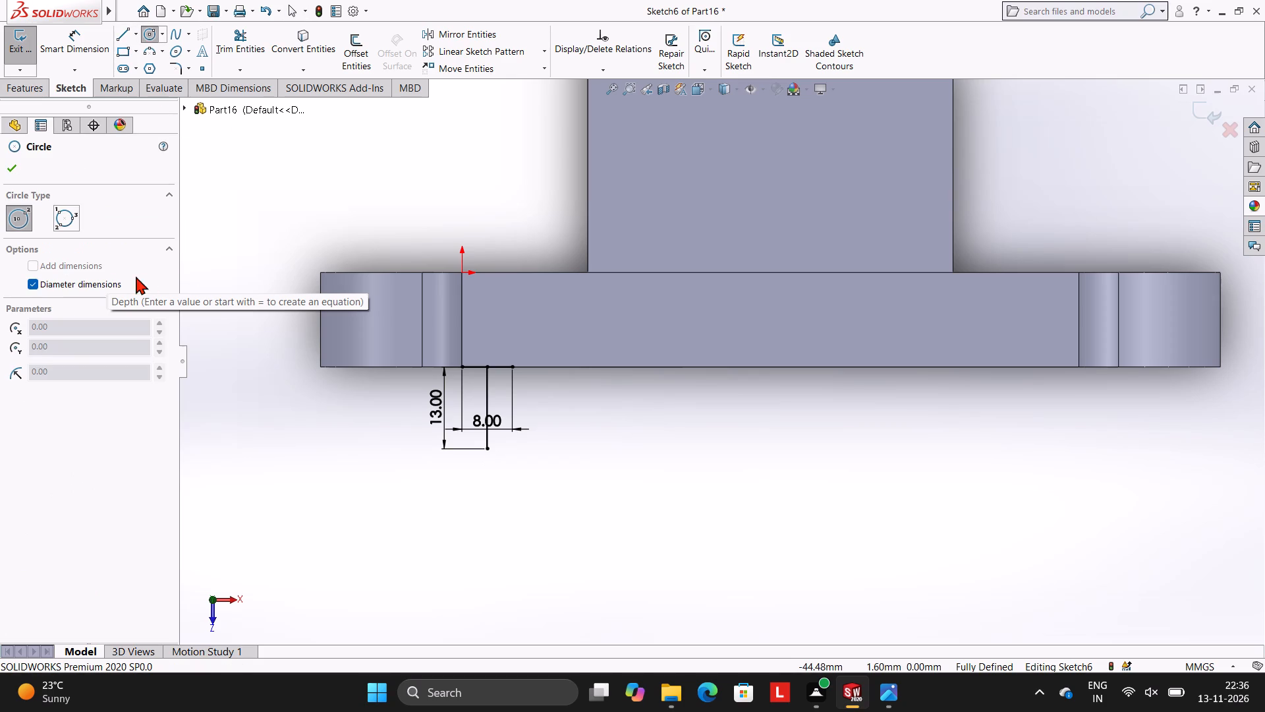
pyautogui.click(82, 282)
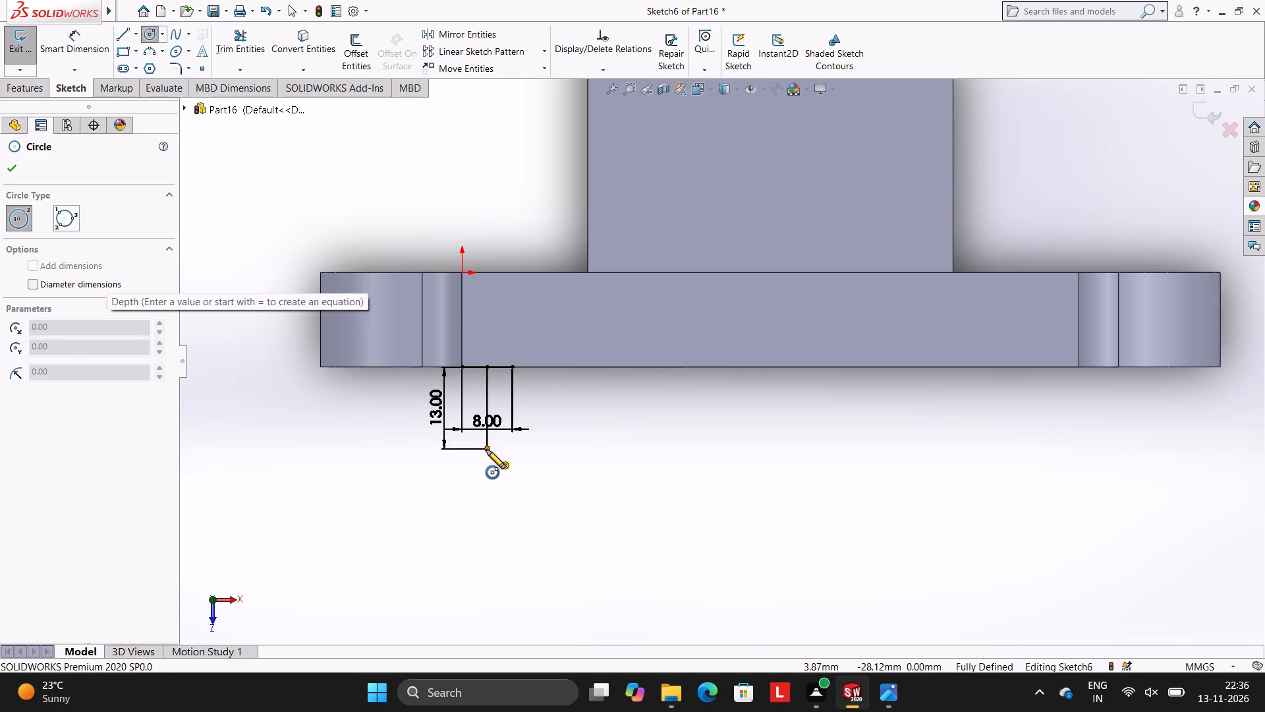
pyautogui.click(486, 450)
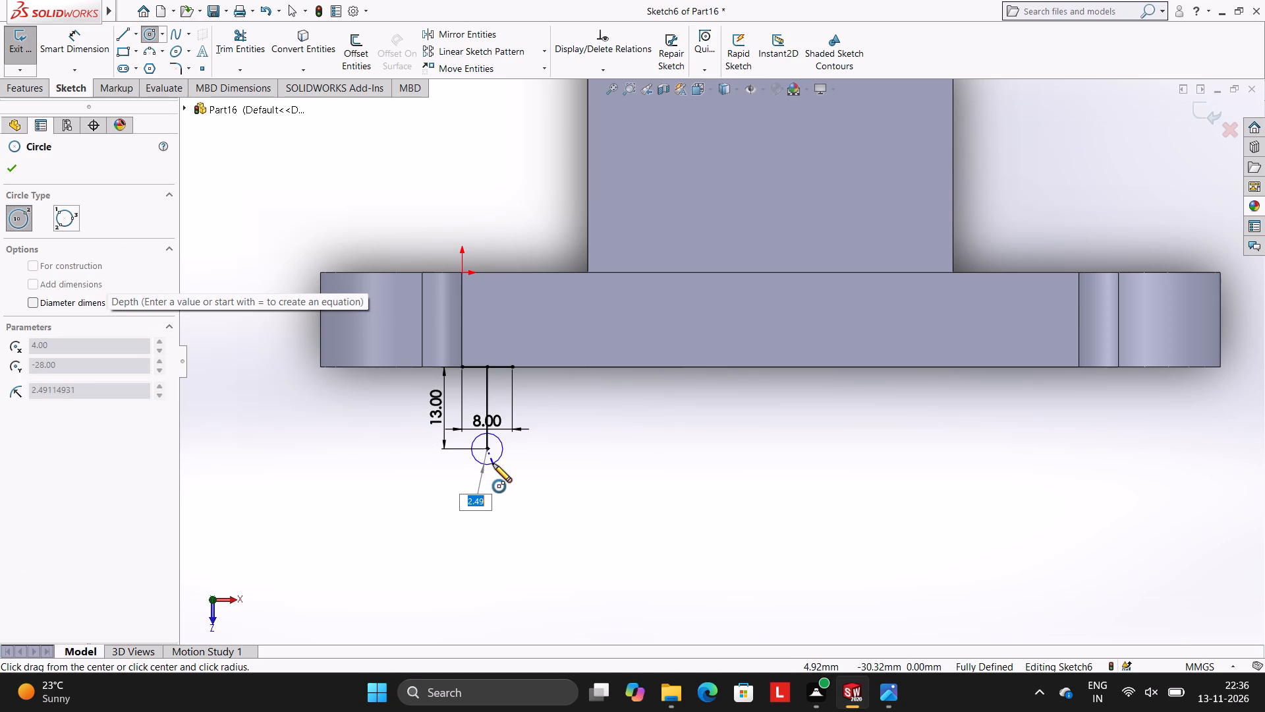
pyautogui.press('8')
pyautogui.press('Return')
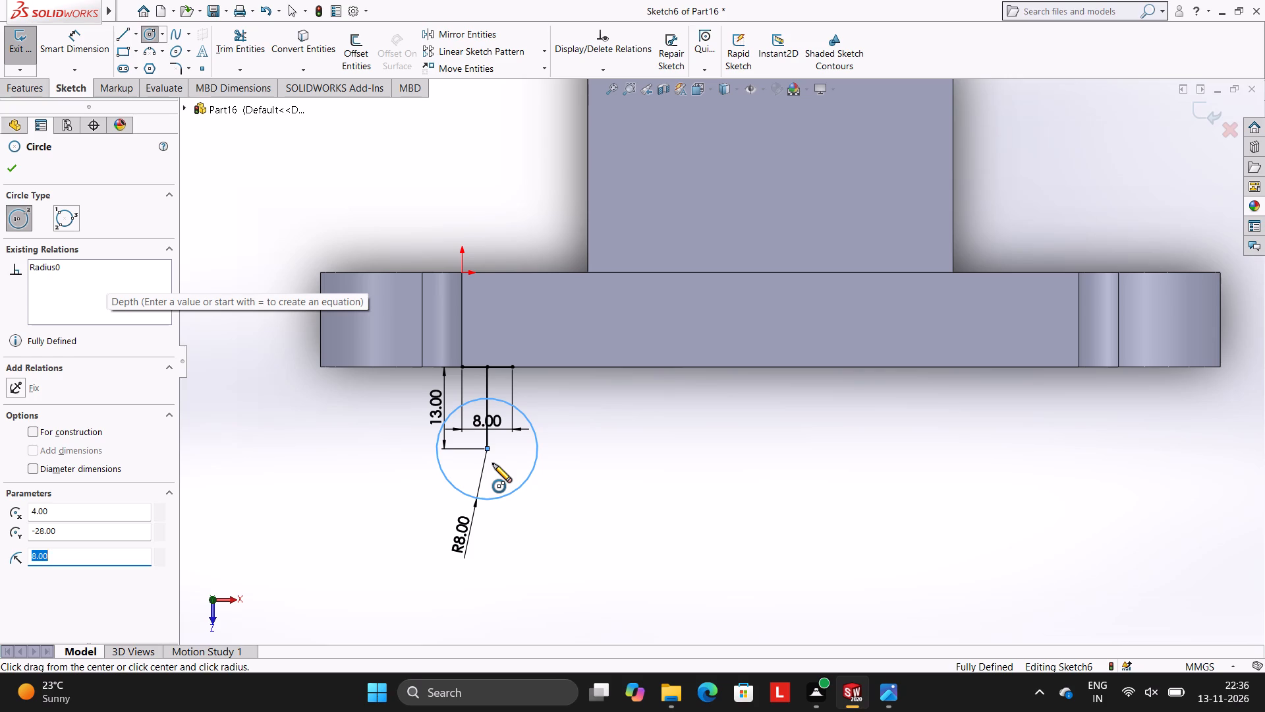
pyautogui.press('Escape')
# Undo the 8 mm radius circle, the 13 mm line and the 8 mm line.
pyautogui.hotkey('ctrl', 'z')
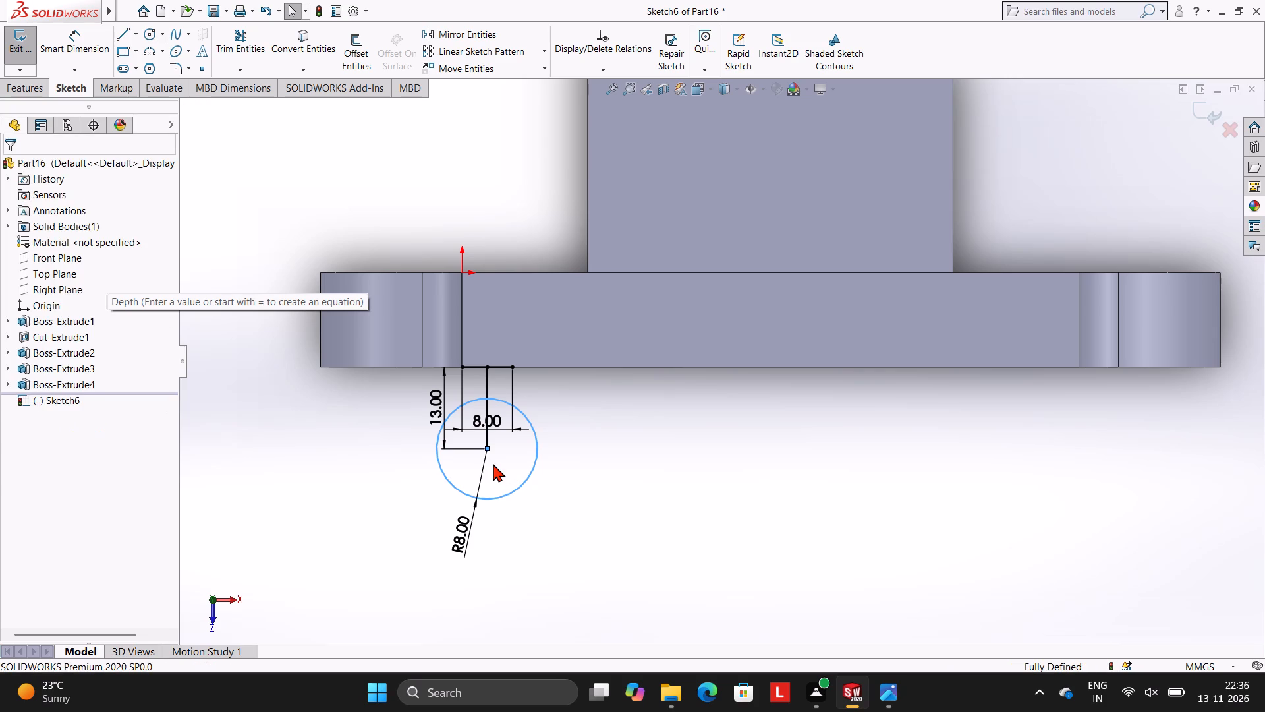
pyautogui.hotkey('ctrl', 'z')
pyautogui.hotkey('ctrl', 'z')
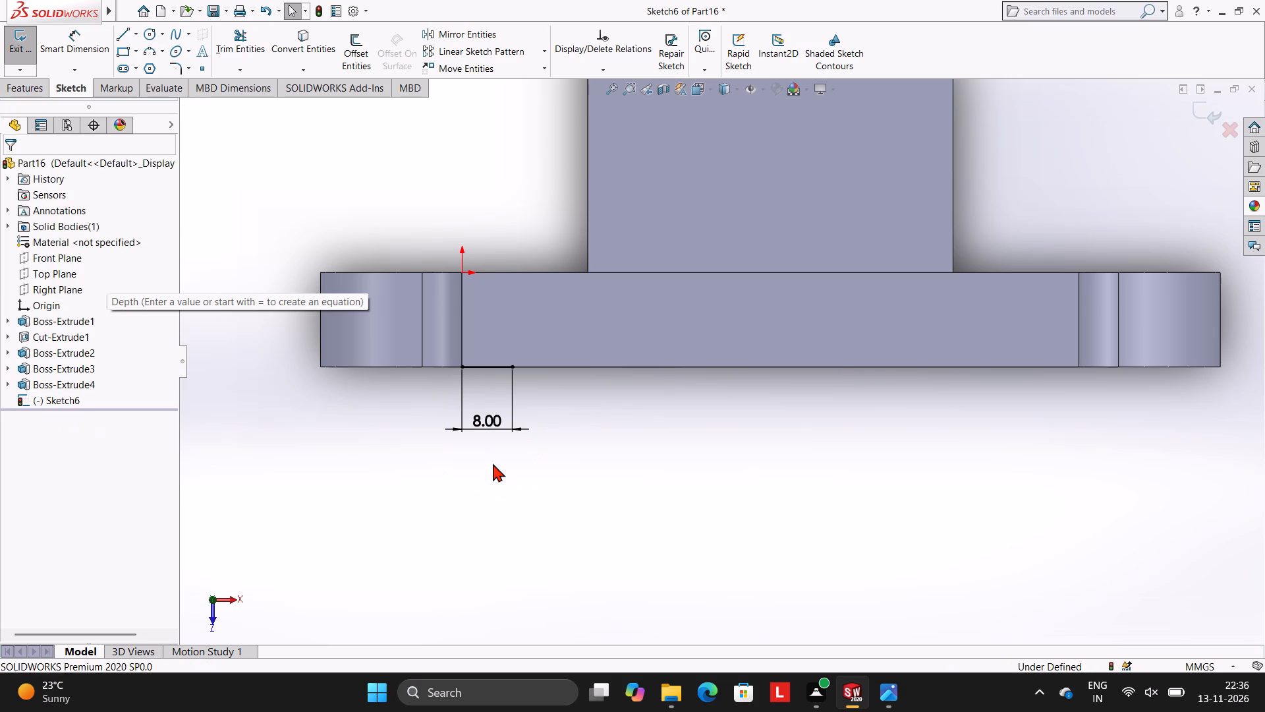
# Draw a 16 mm line along the end face's long edge away from the arms, starting at the corner on the origin's side.
pyautogui.click(128, 30)
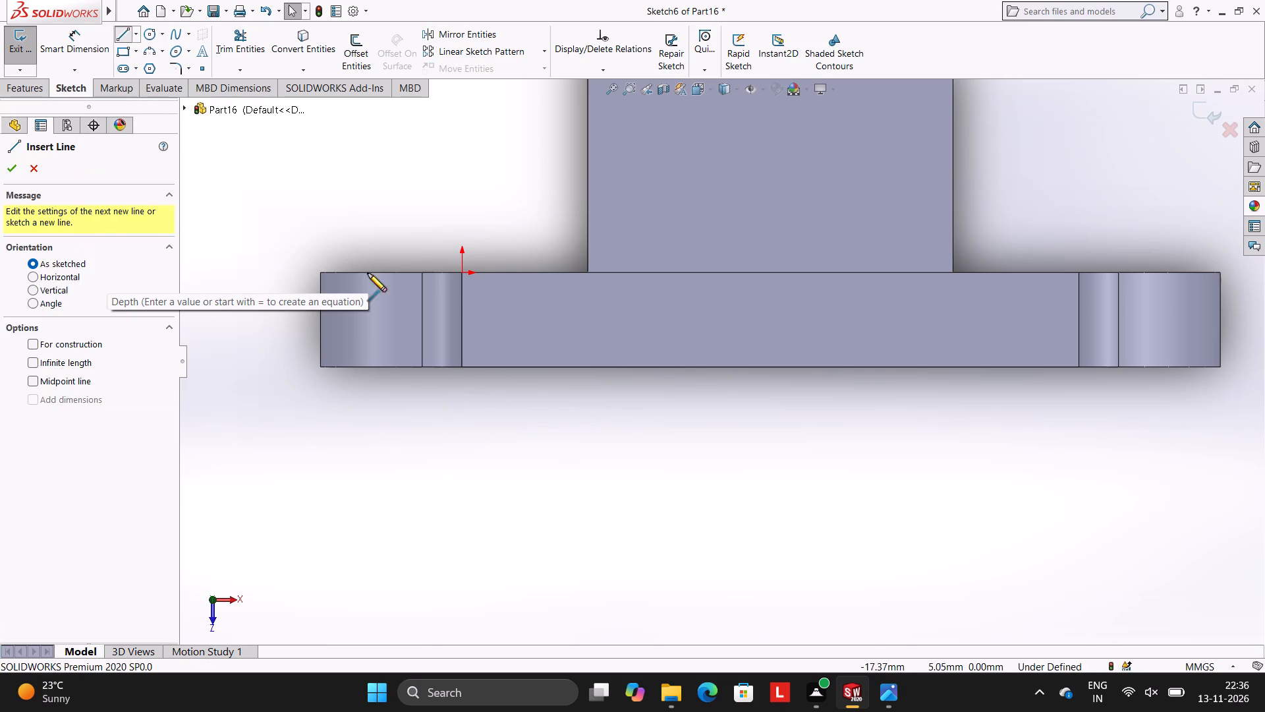
pyautogui.click(463, 366)
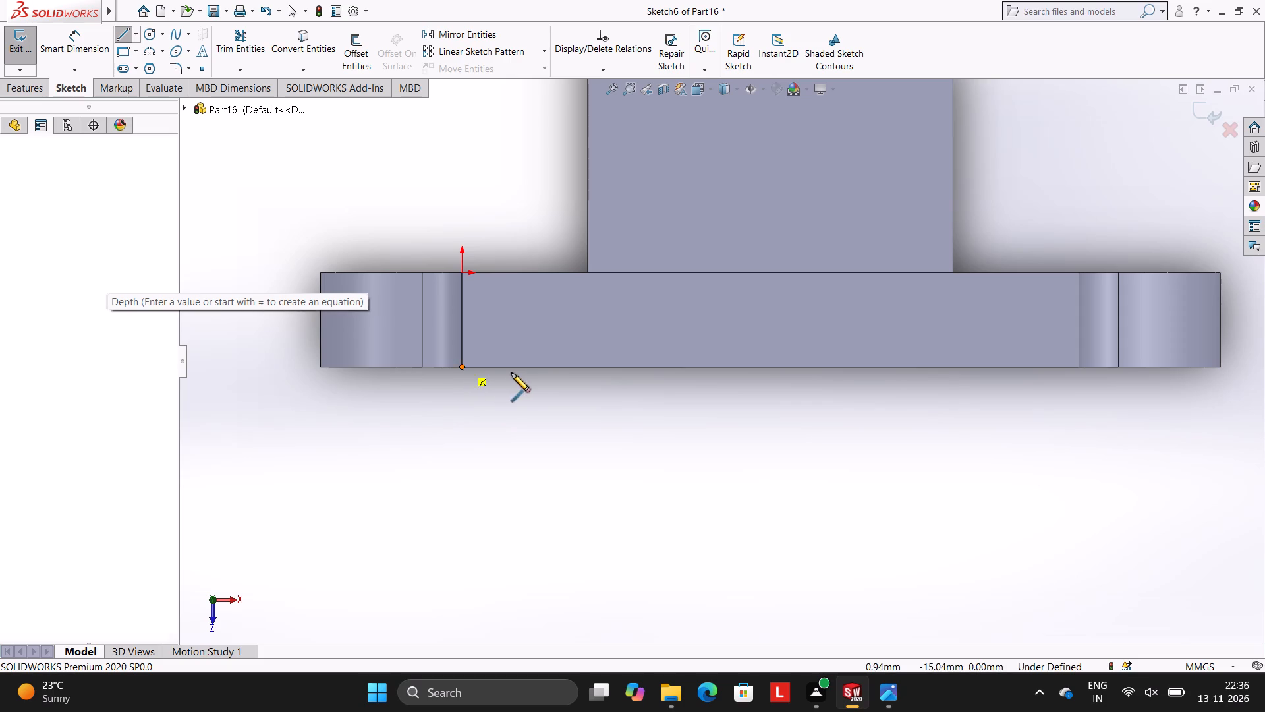
pyautogui.write('16')
pyautogui.press('Return')
pyautogui.press('Escape')
pyautogui.press('Escape')
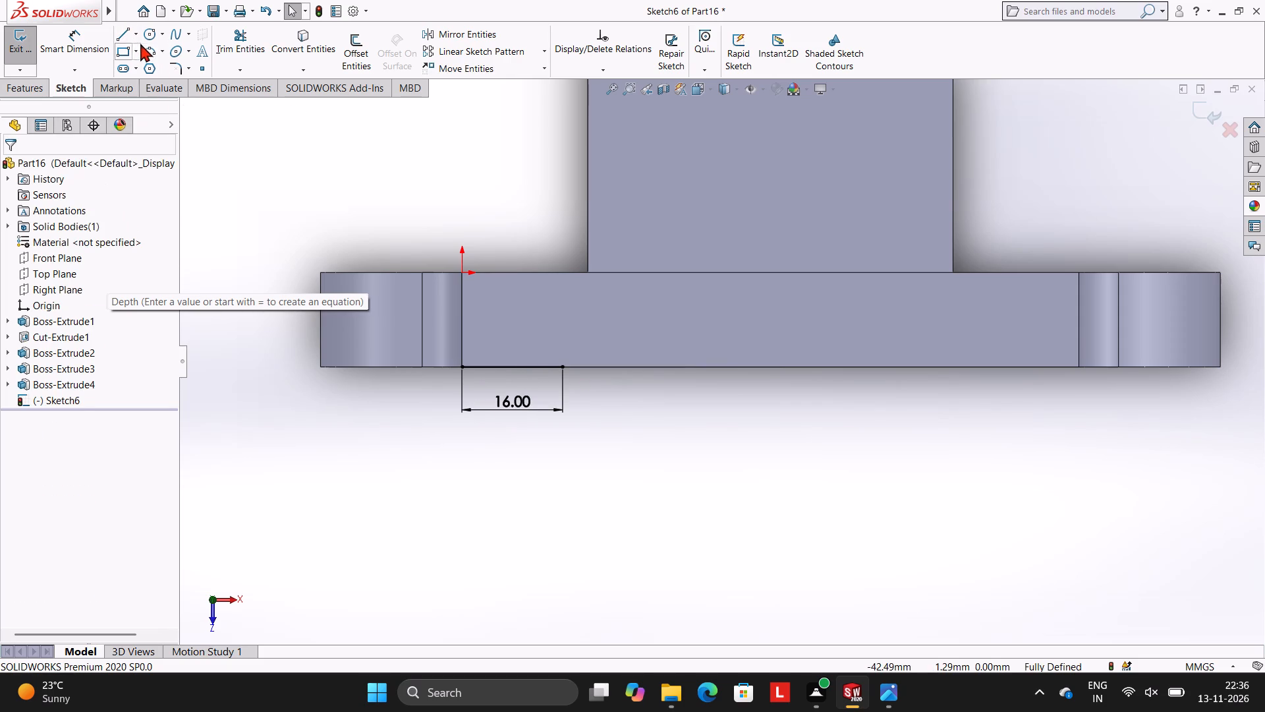
# Draw a 13 mm line from the midpoint of the 16 mm line, perpendicular to it and away from the plate.
pyautogui.click(118, 34)
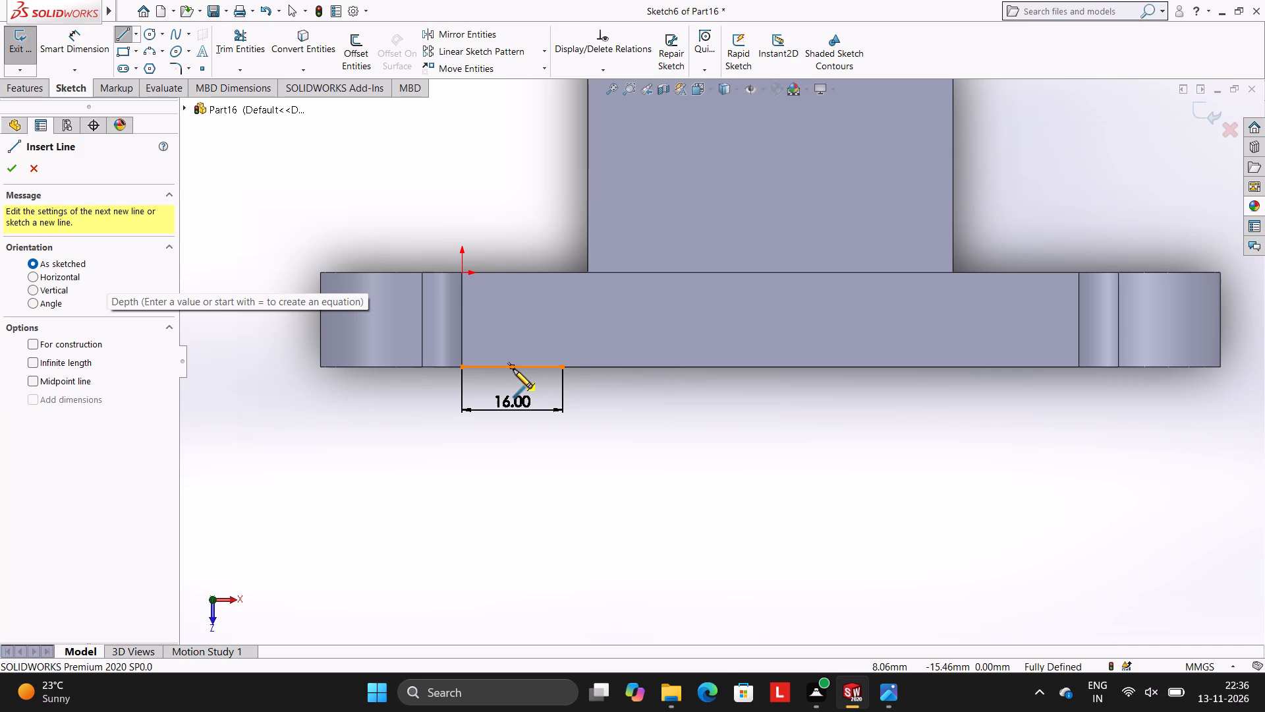
pyautogui.click(513, 367)
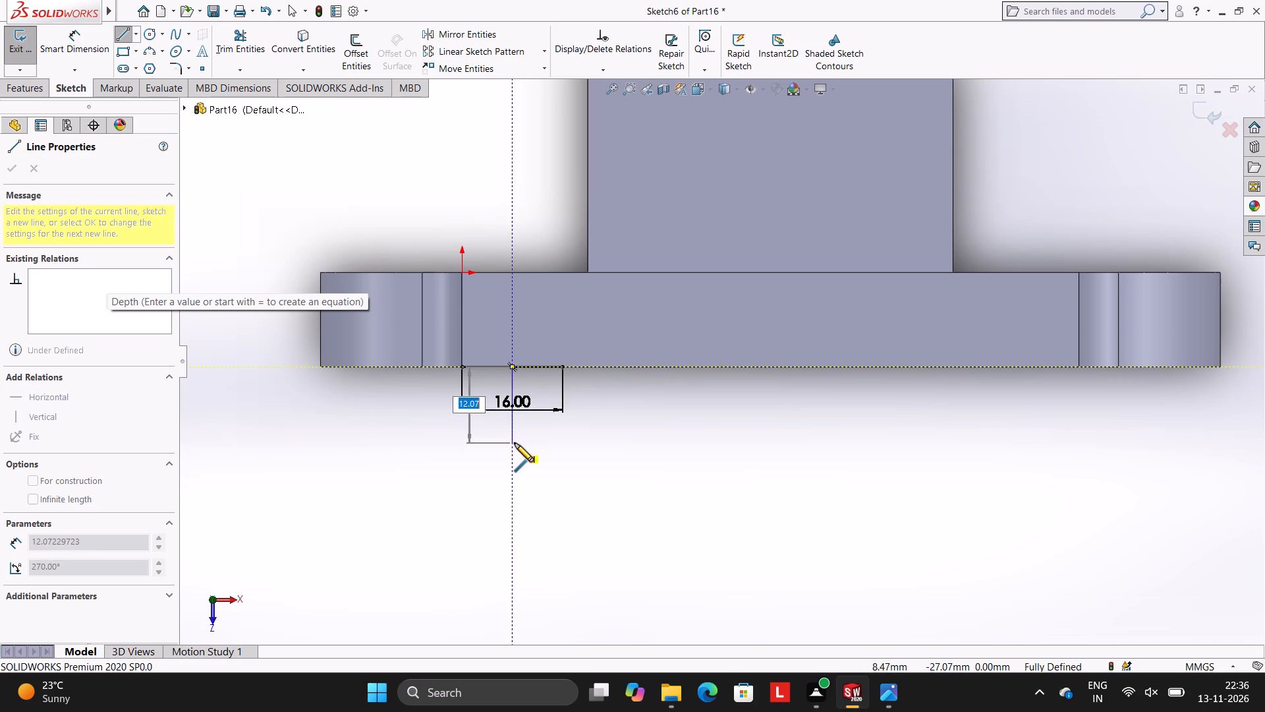
pyautogui.write('13')
pyautogui.press('Return')
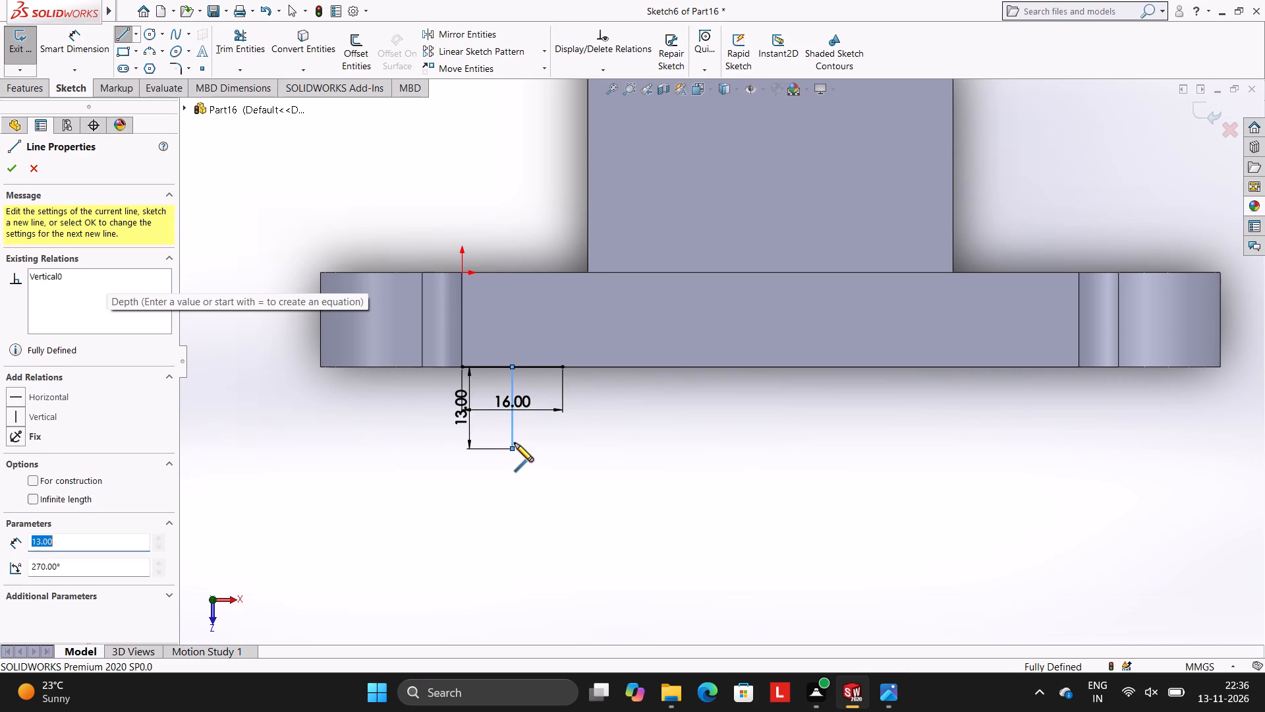
pyautogui.press('Escape')
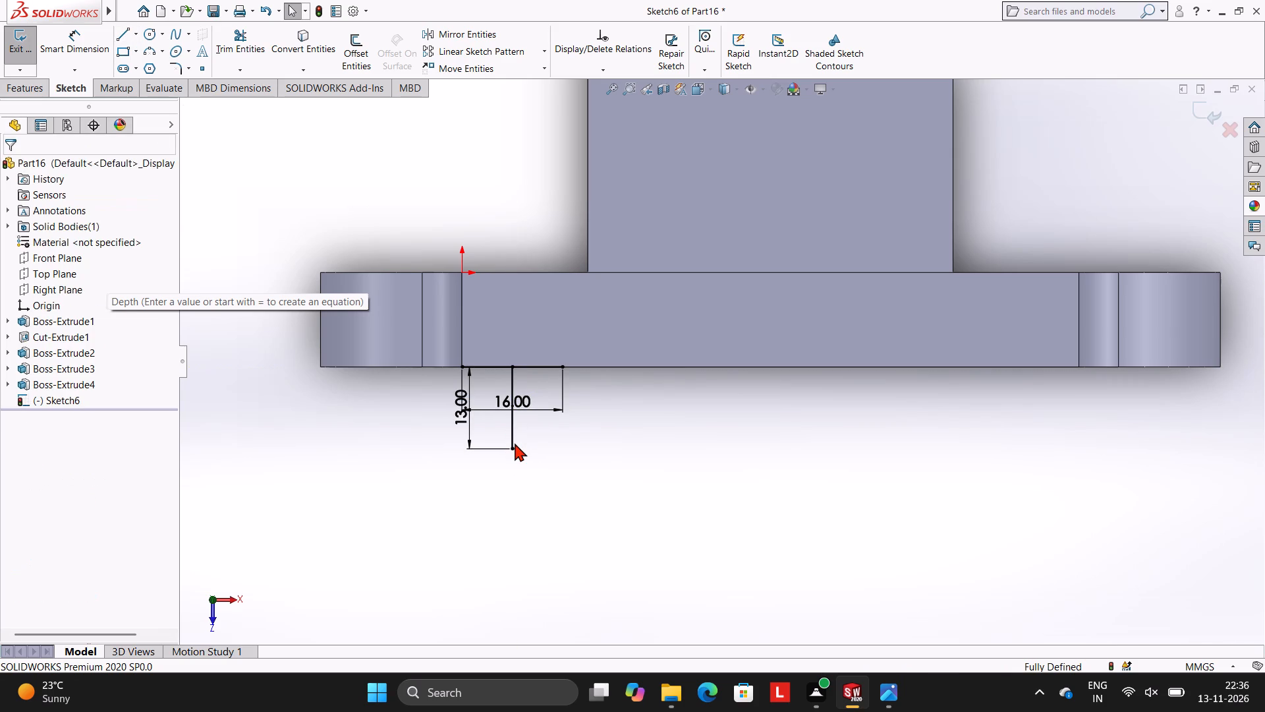
# Draw a circle of 8 mm radius centred on the free end of the 13 mm line.
pyautogui.click(148, 35)
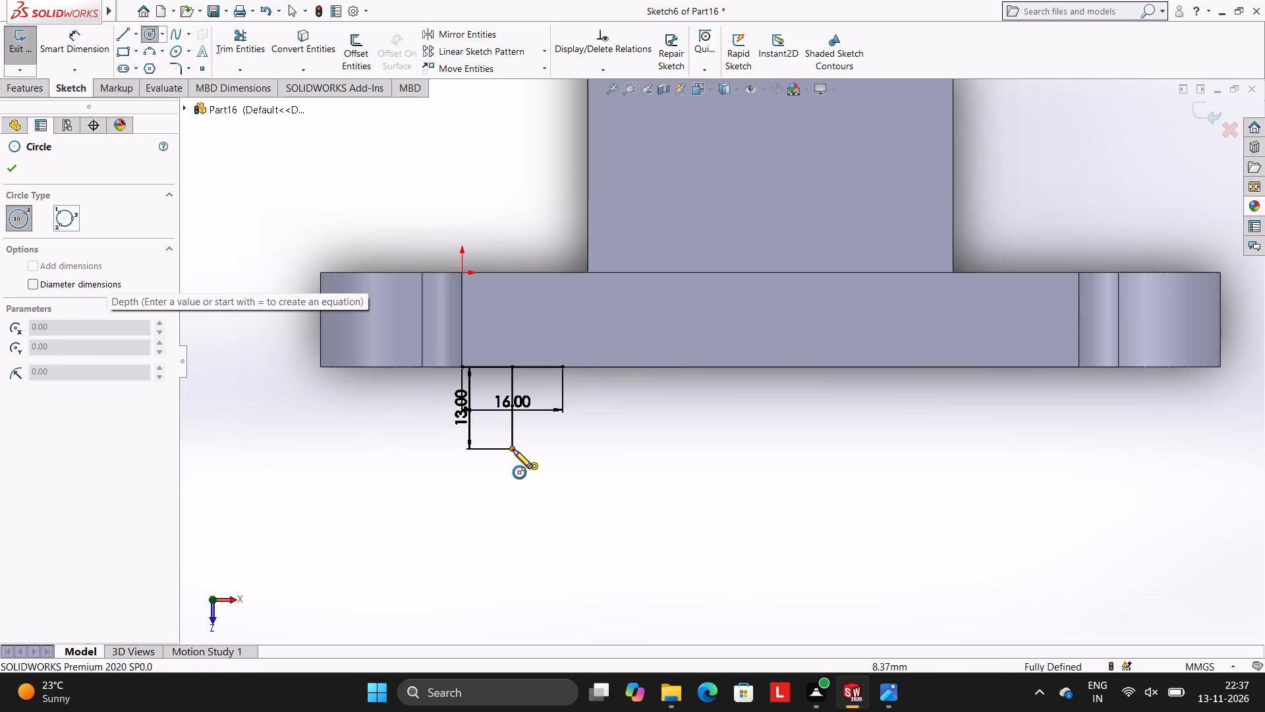
pyautogui.click(513, 450)
pyautogui.press('8')
pyautogui.press('Return')
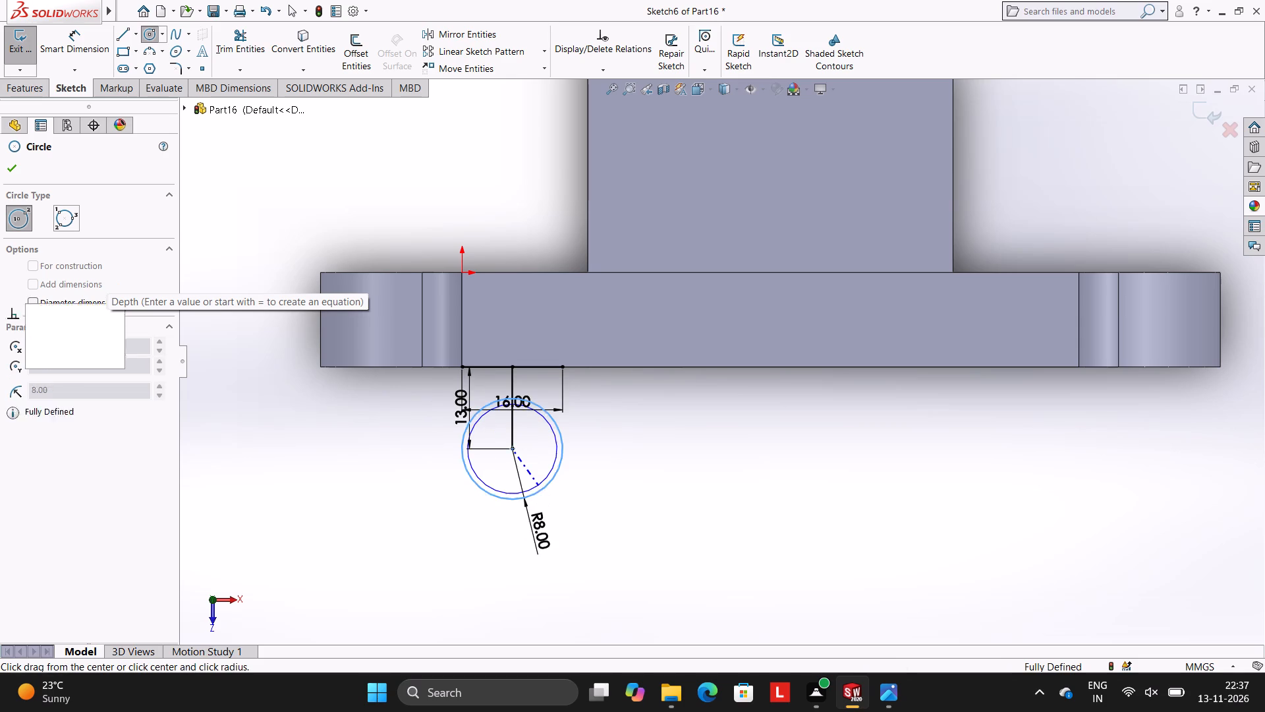
pyautogui.press('Escape')
pyautogui.press('Escape')
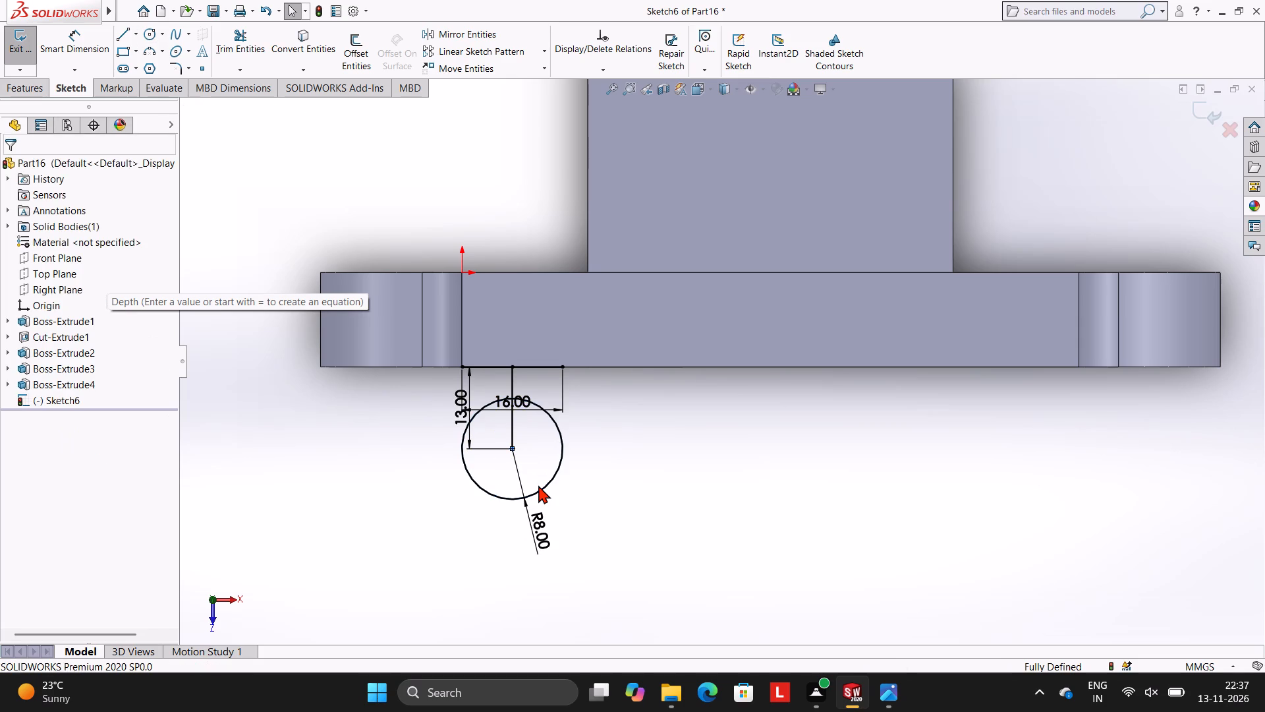
# Draw two parallel side lines from the ends of the 16 mm line to the circle's tangent points level with its centre.
pyautogui.scroll(-2, 584, 391)
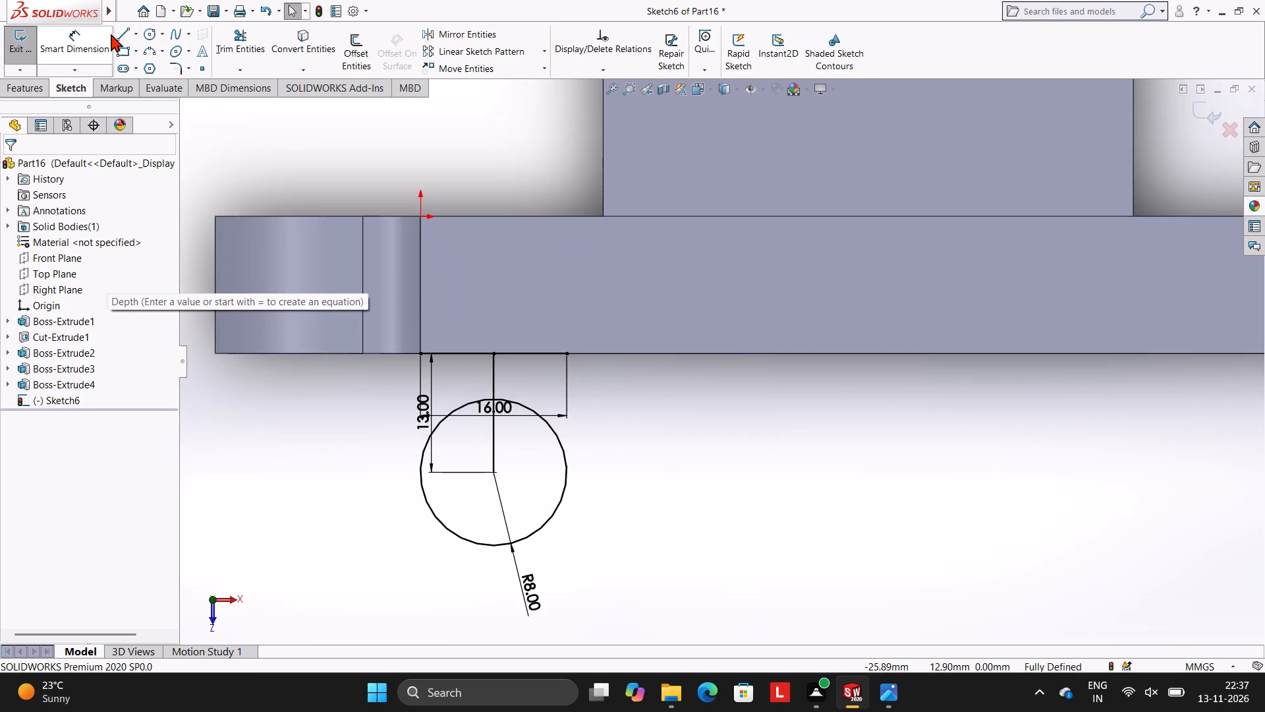
pyautogui.click(121, 34)
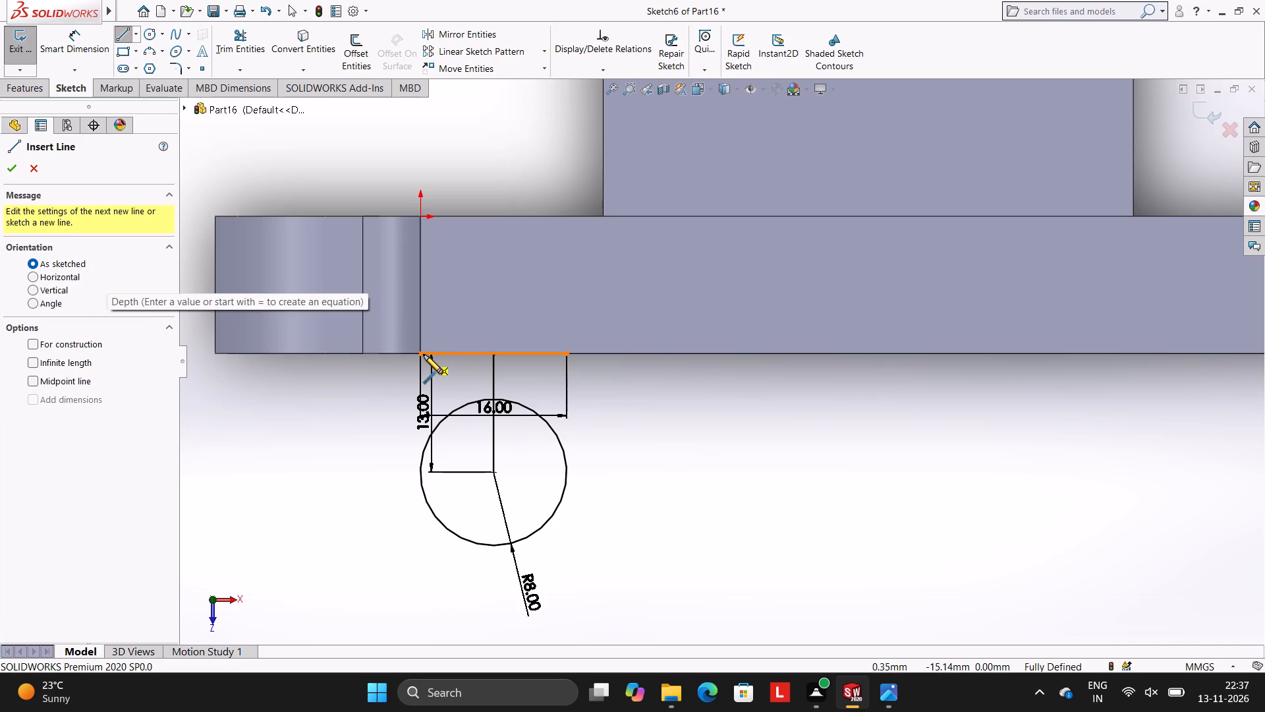
pyautogui.click(420, 353)
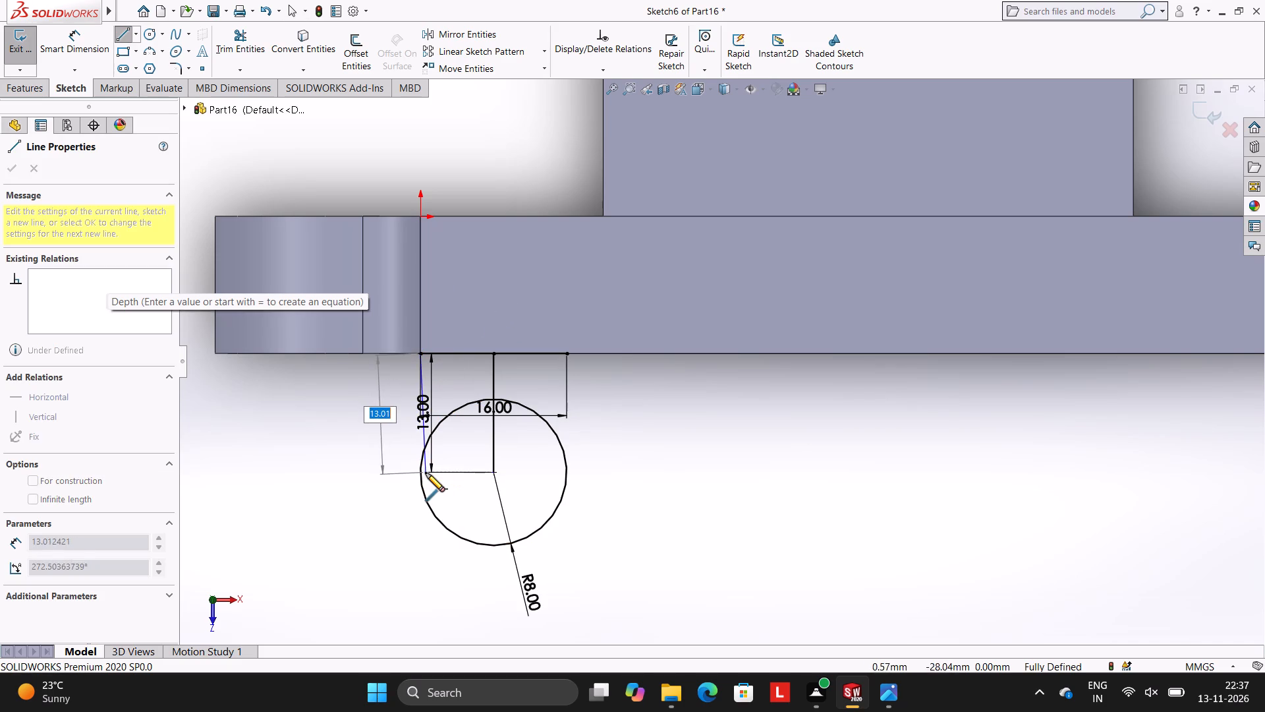
pyautogui.click(422, 473)
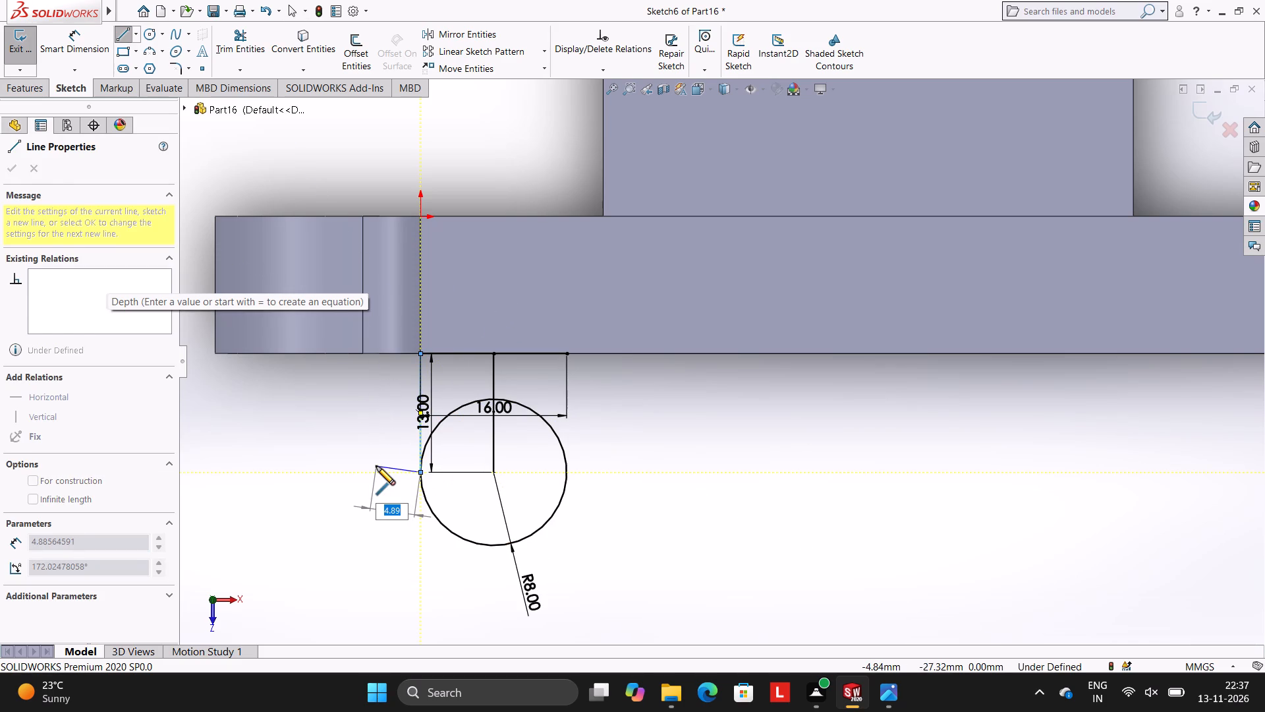
pyautogui.press('Escape')
pyautogui.press('Escape')
pyautogui.press('Escape')
pyautogui.press('Escape')
pyautogui.click(126, 32)
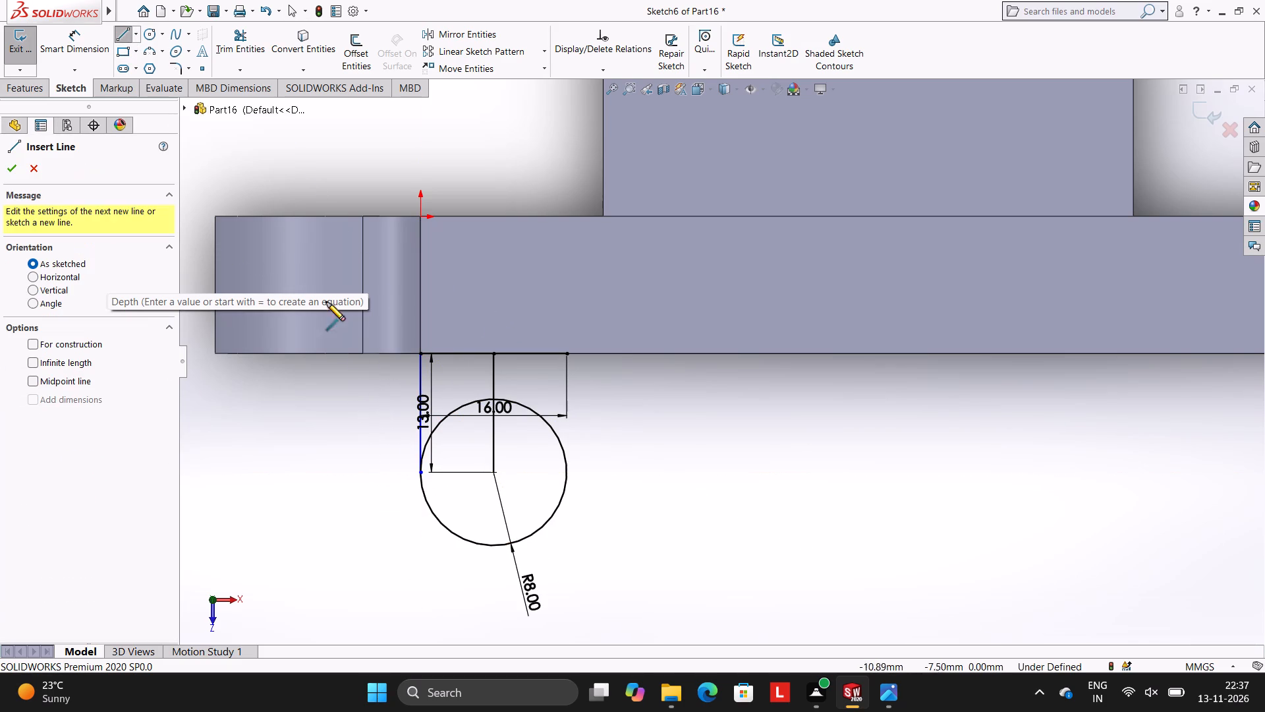
pyautogui.click(567, 353)
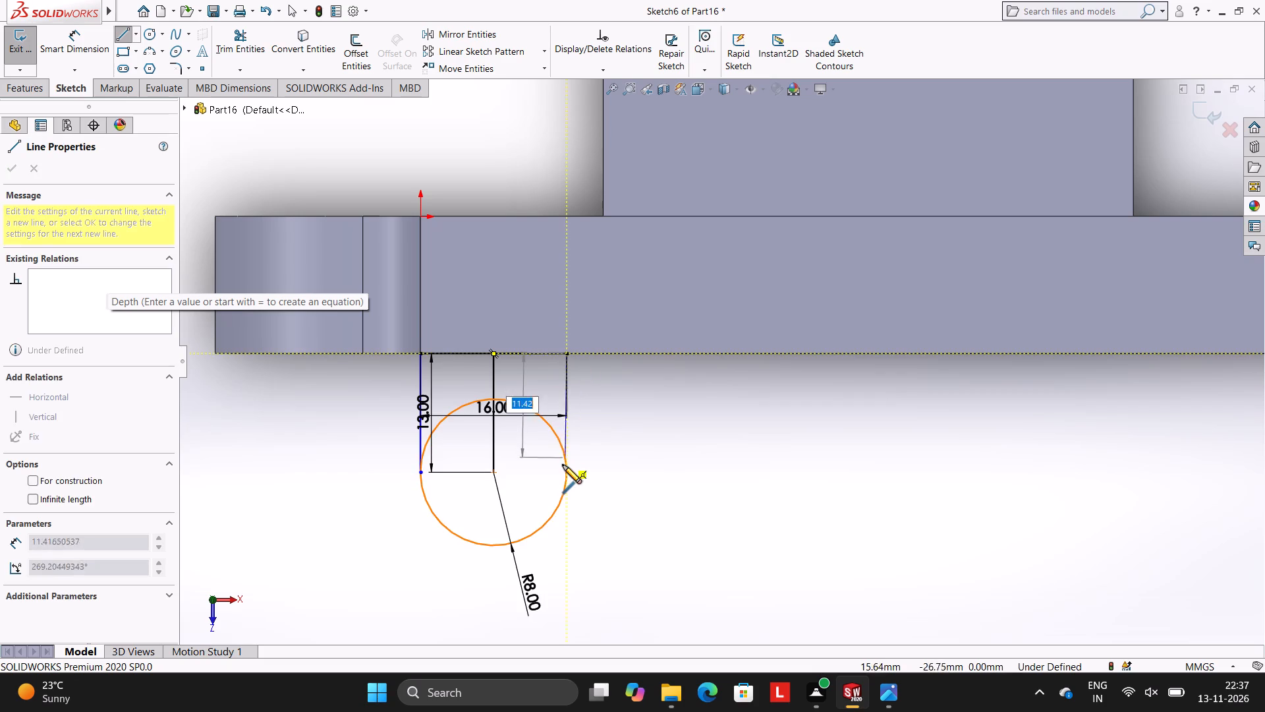
pyautogui.click(567, 473)
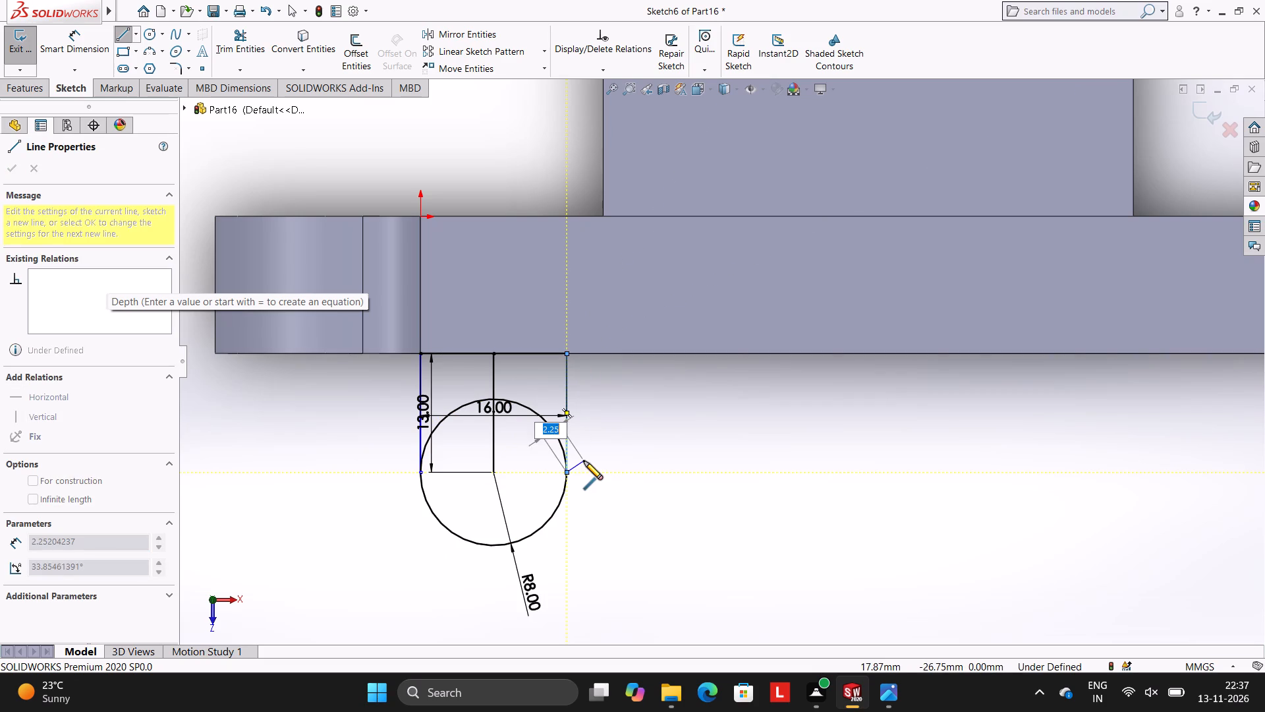
pyautogui.press('Escape')
pyautogui.press('Escape')
pyautogui.press('Escape')
pyautogui.press('Escape')
# Trim away both quarters of the circle facing the plate, leaving the outer semicircle between the side lines.
pyautogui.click(255, 60)
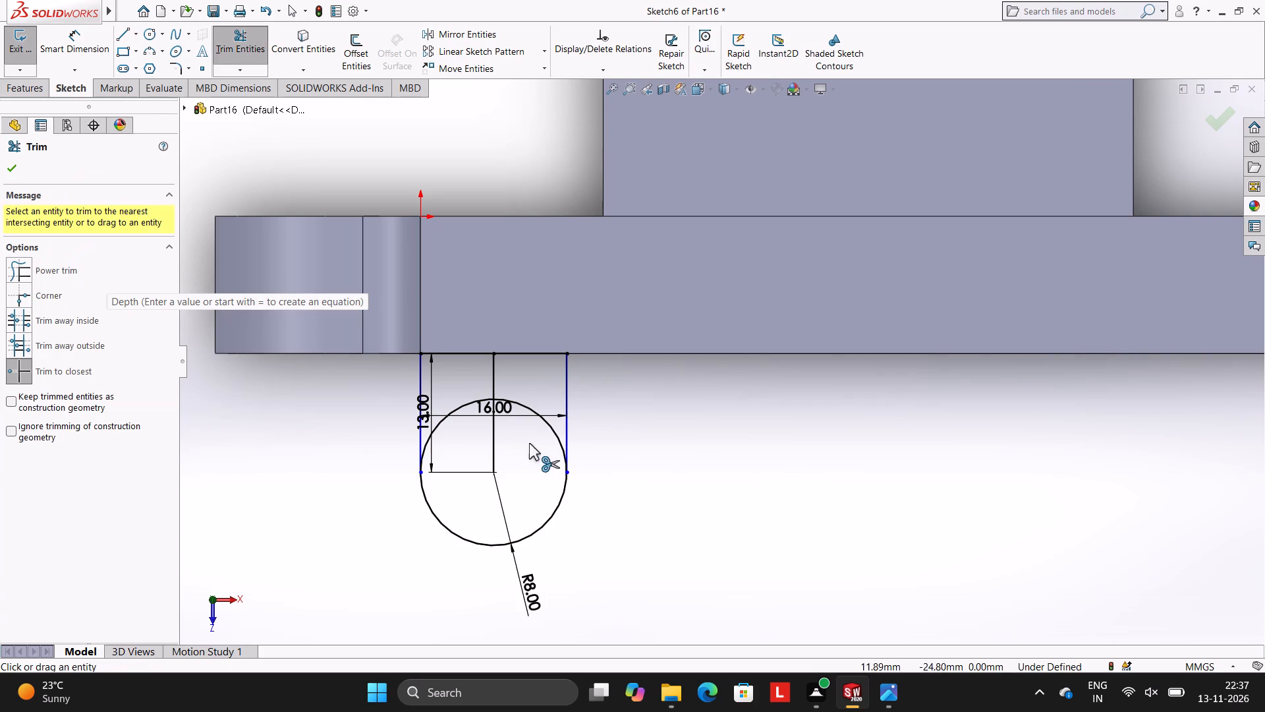
pyautogui.click(464, 407)
pyautogui.click(522, 408)
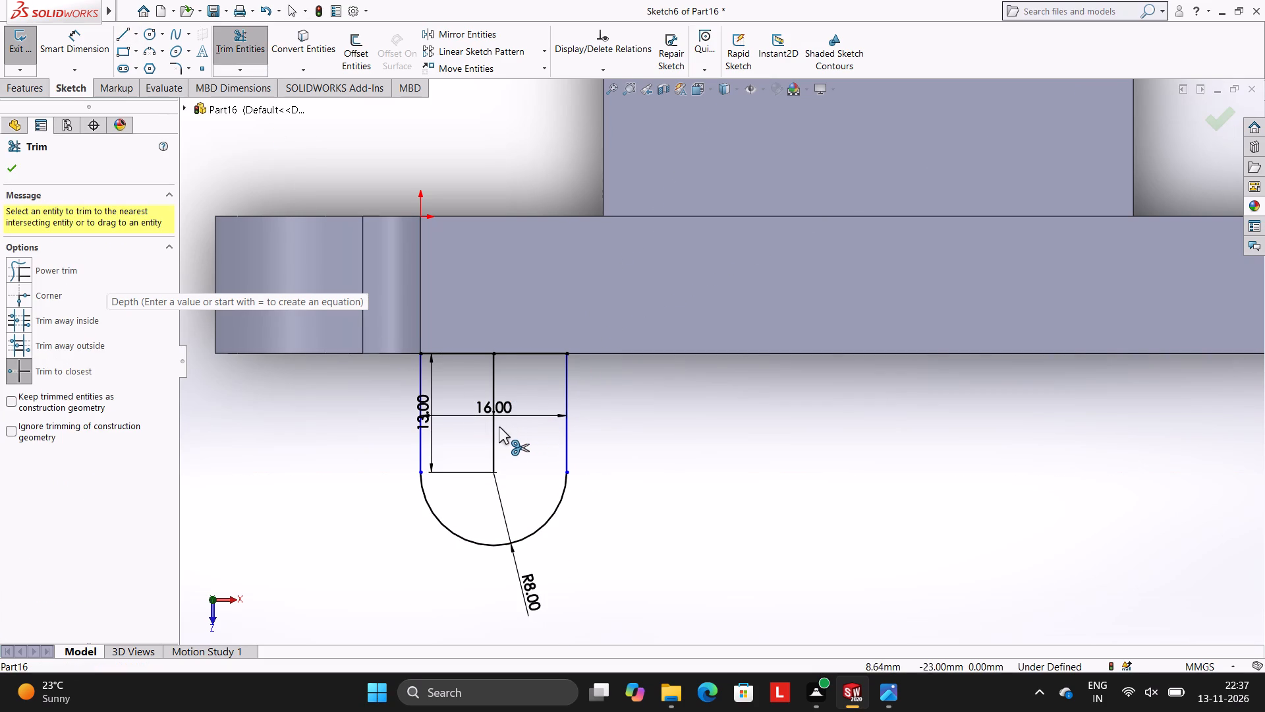
# Dimension the length of each of the two side lines, placing the dimensions outside the rounded profile.
pyautogui.click(78, 50)
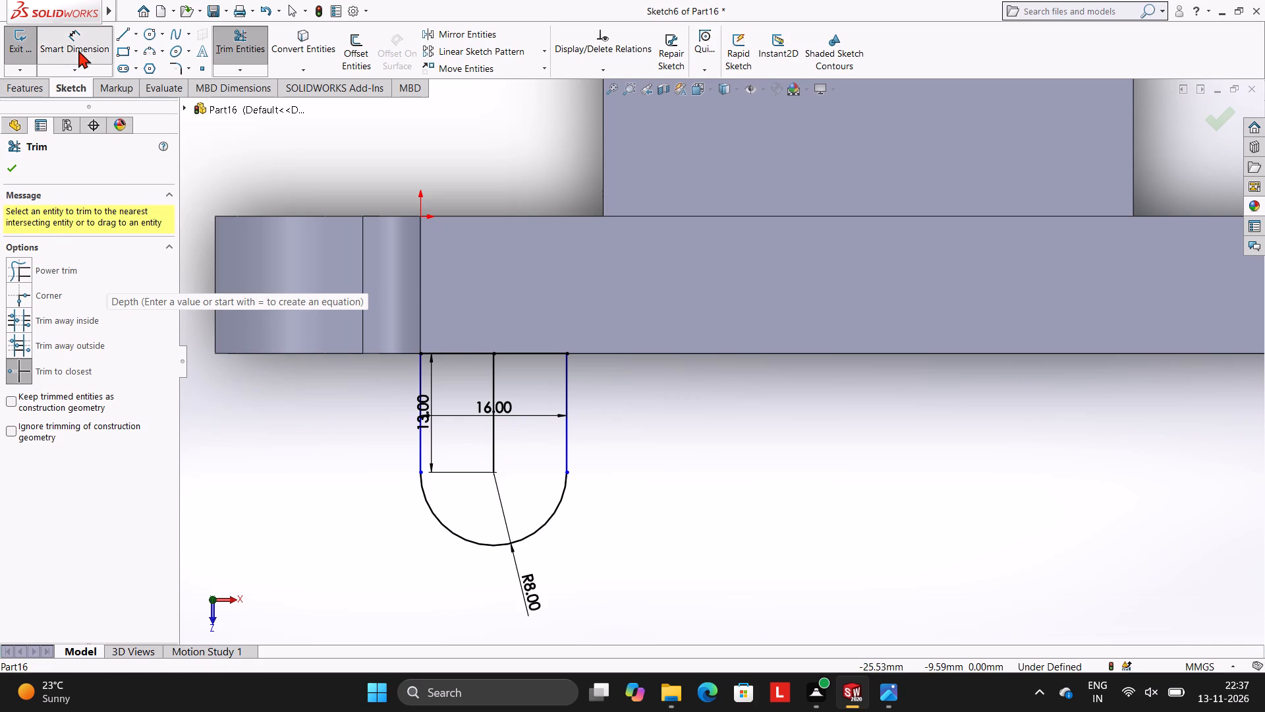
pyautogui.click(565, 393)
pyautogui.click(631, 399)
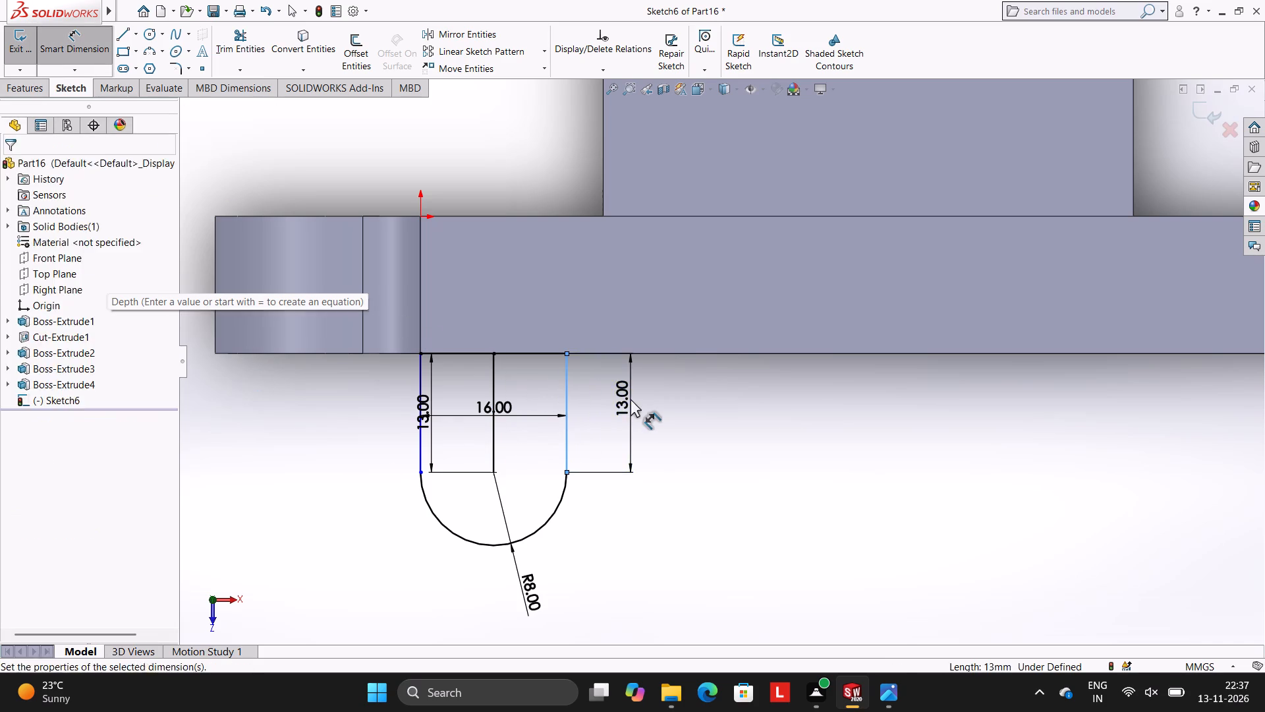
pyautogui.click(576, 375)
pyautogui.click(872, 510)
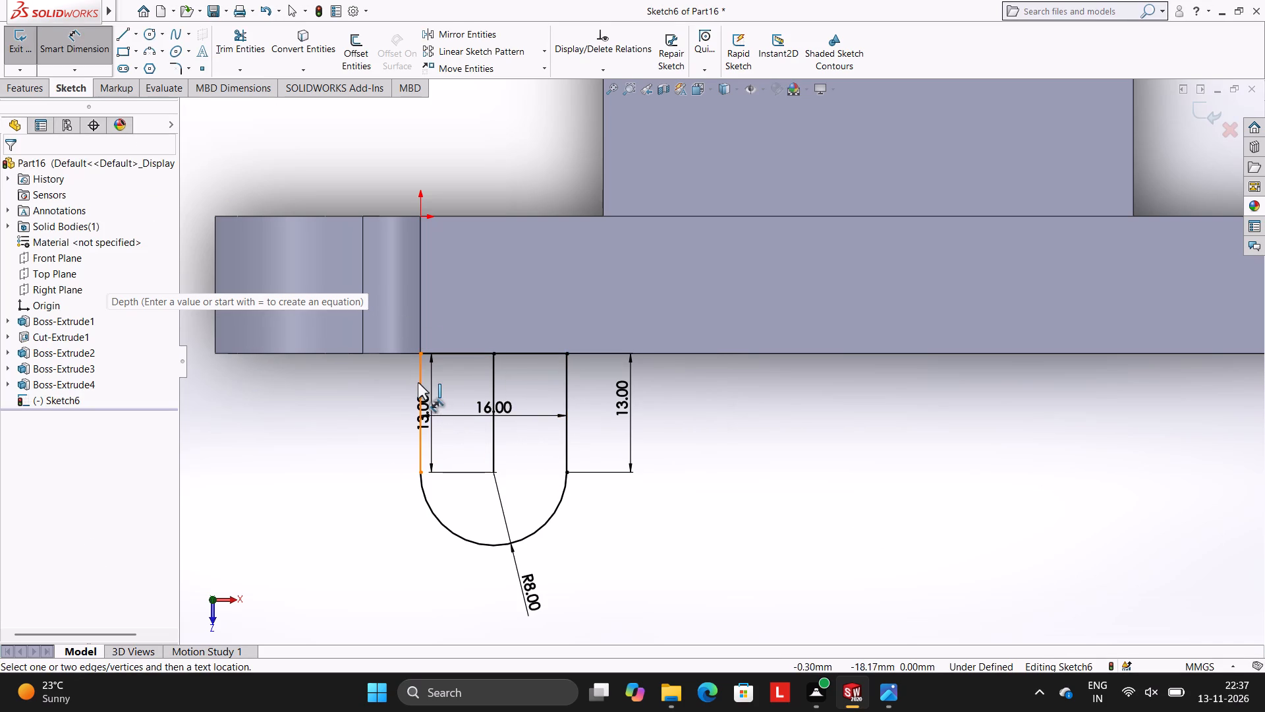
pyautogui.click(418, 382)
pyautogui.click(349, 386)
pyautogui.click(293, 367)
pyautogui.click(251, 404)
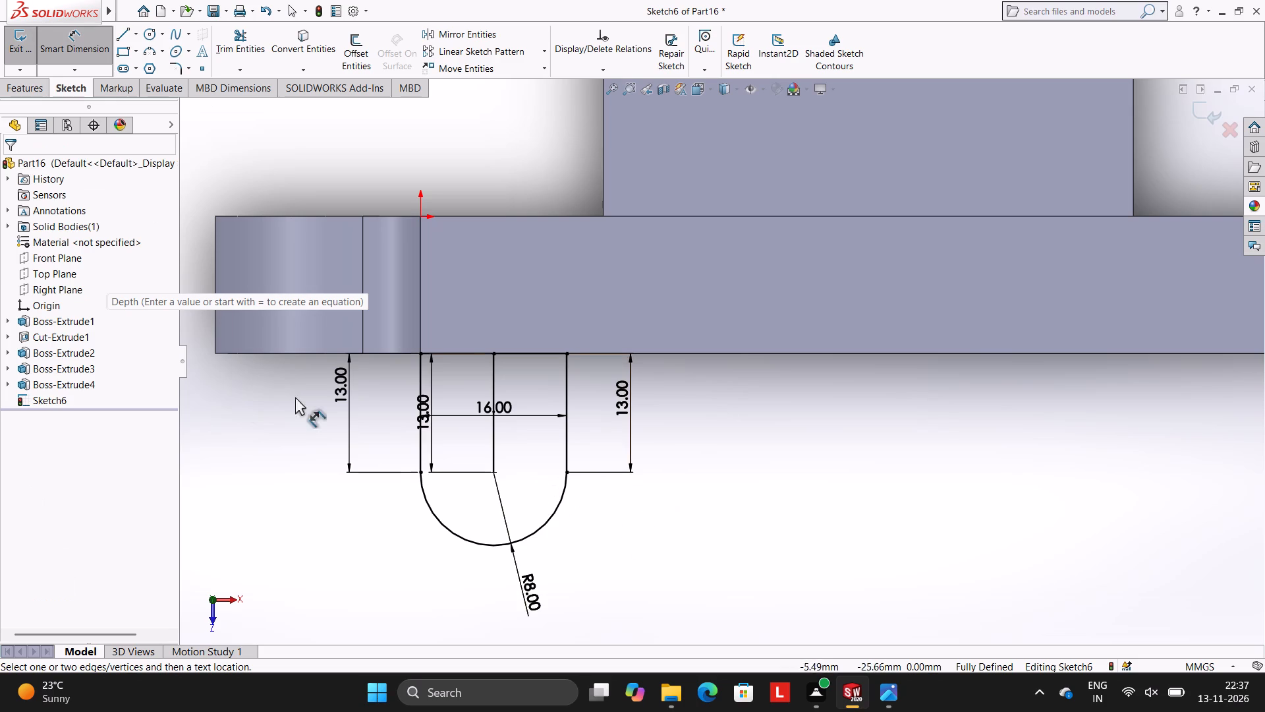
# Extrude the rounded profile region as a blind boss 16 mm deep in the reversed direction, back along the plate, with its result merged.
pyautogui.click(27, 93)
pyautogui.click(38, 57)
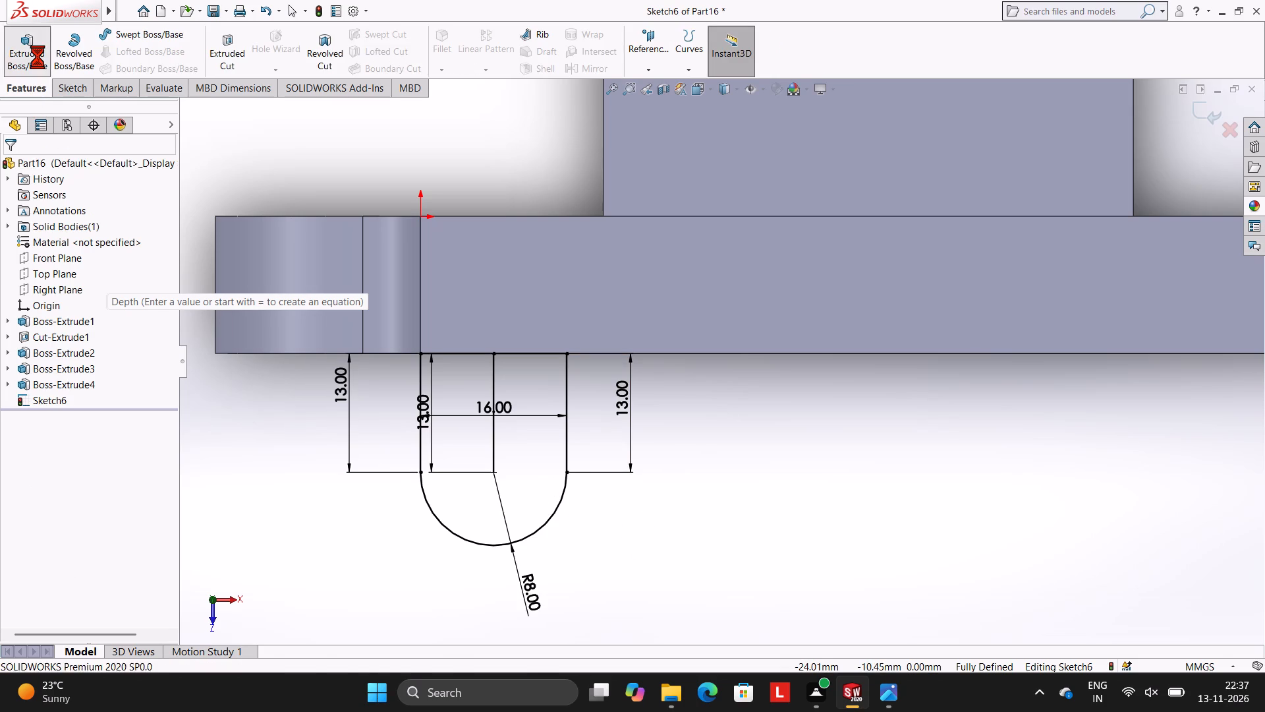
pyautogui.click(448, 469)
pyautogui.moveTo(913, 508); pyautogui.dragTo(902, 470, button='middle')
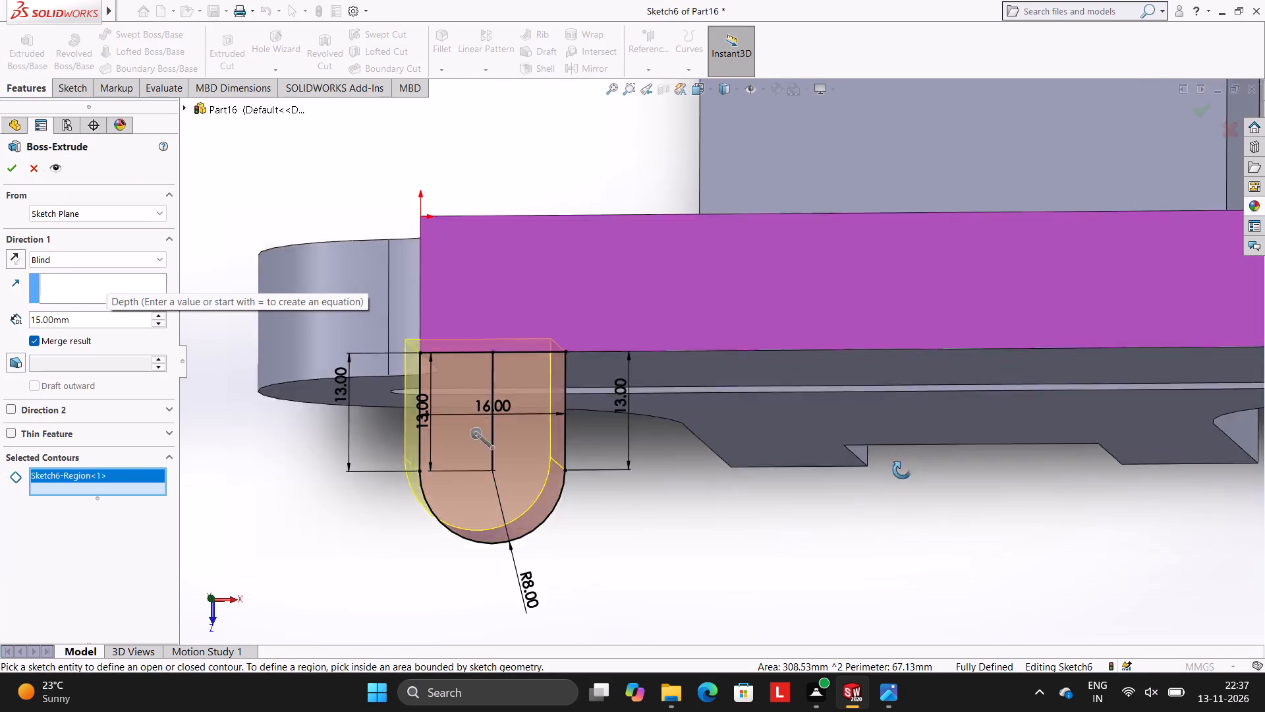
pyautogui.moveTo(902, 470); pyautogui.dragTo(905, 386, button='middle')
pyautogui.scroll(2, 906, 384)
pyautogui.click(15, 259)
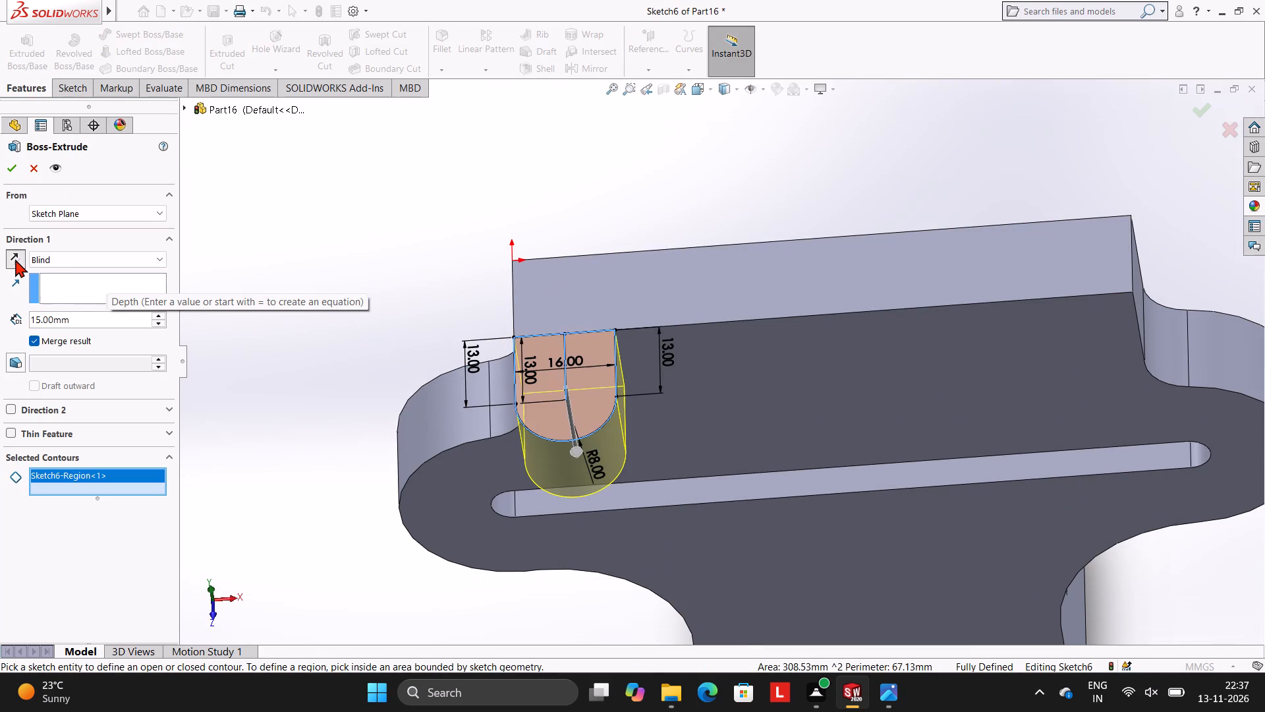
pyautogui.click(84, 322)
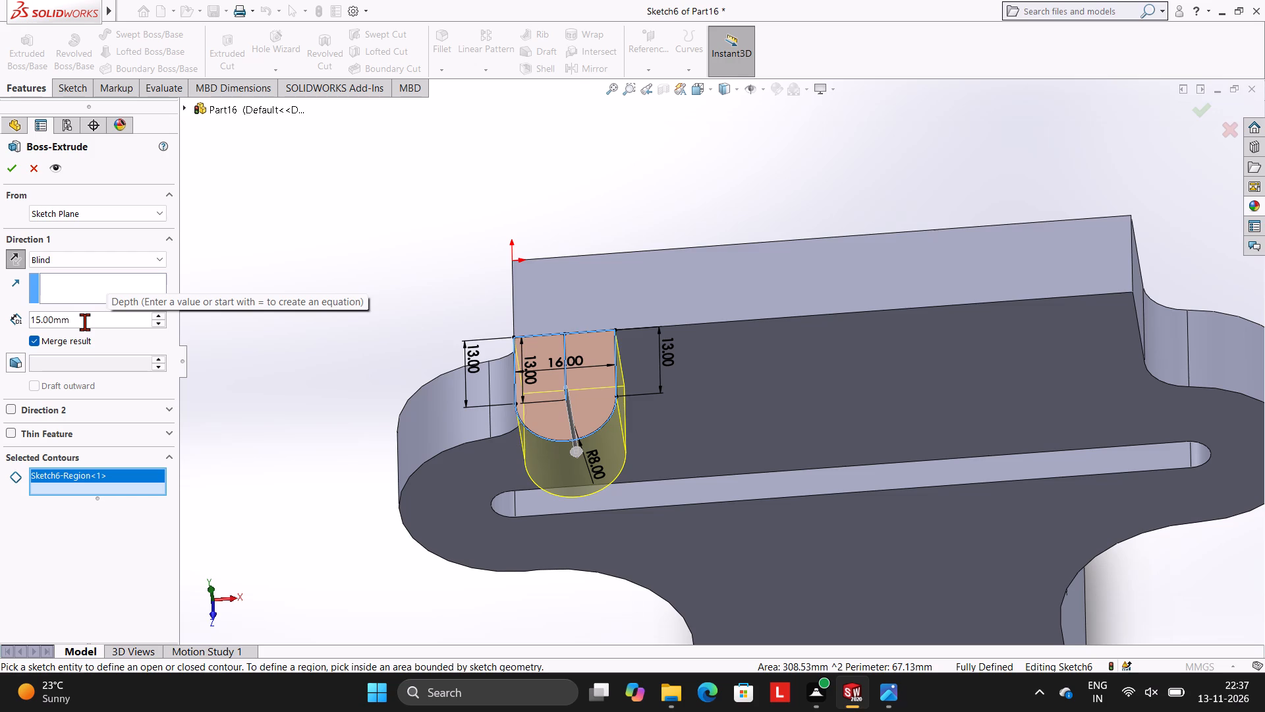
pyautogui.press('BackSpace')
pyautogui.press('BackSpace')
pyautogui.press('BackSpace')
pyautogui.press('BackSpace')
pyautogui.press('BackSpace')
pyautogui.press('BackSpace')
pyautogui.press('BackSpace')
pyautogui.press('BackSpace')
pyautogui.press('BackSpace')
pyautogui.press('BackSpace')
pyautogui.press('BackSpace')
pyautogui.press('BackSpace')
pyautogui.press('BackSpace')
pyautogui.press('BackSpace')
pyautogui.press('BackSpace')
pyautogui.press('BackSpace')
pyautogui.press('BackSpace')
pyautogui.write('16')
pyautogui.press('Return')
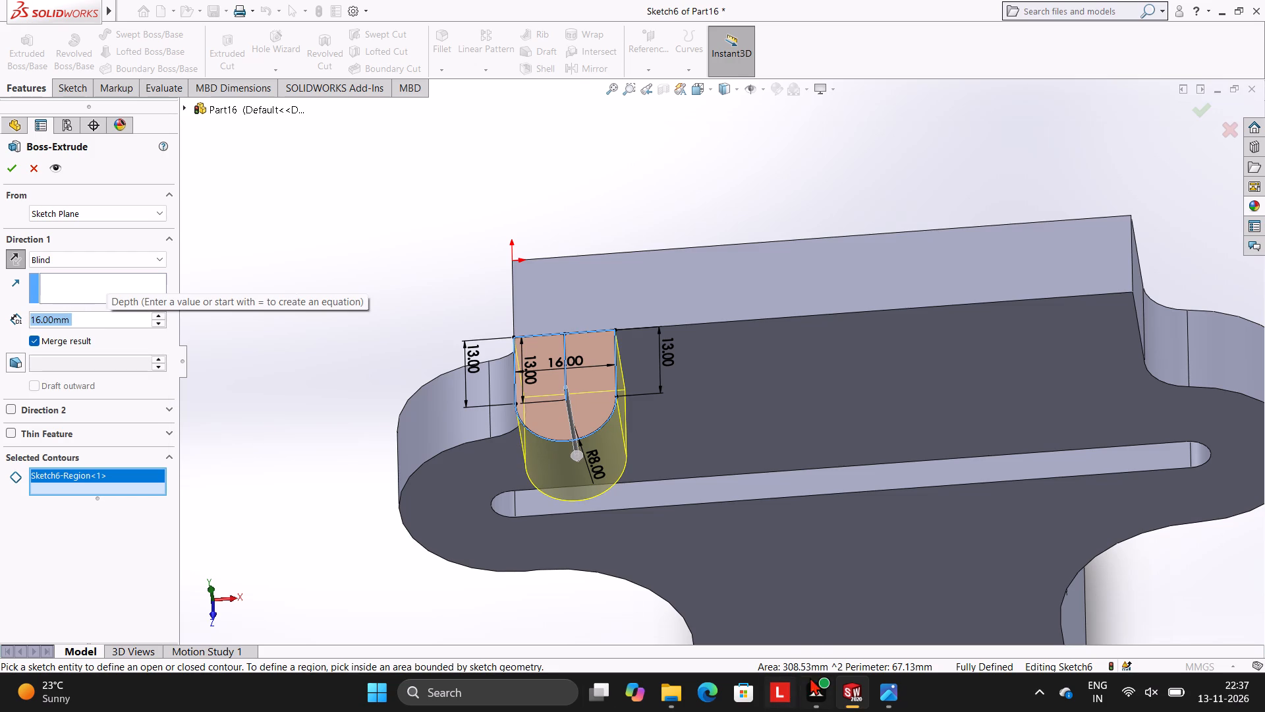
pyautogui.scroll(2, 708, 504)
pyautogui.moveTo(823, 514); pyautogui.dragTo(843, 337, button='middle')
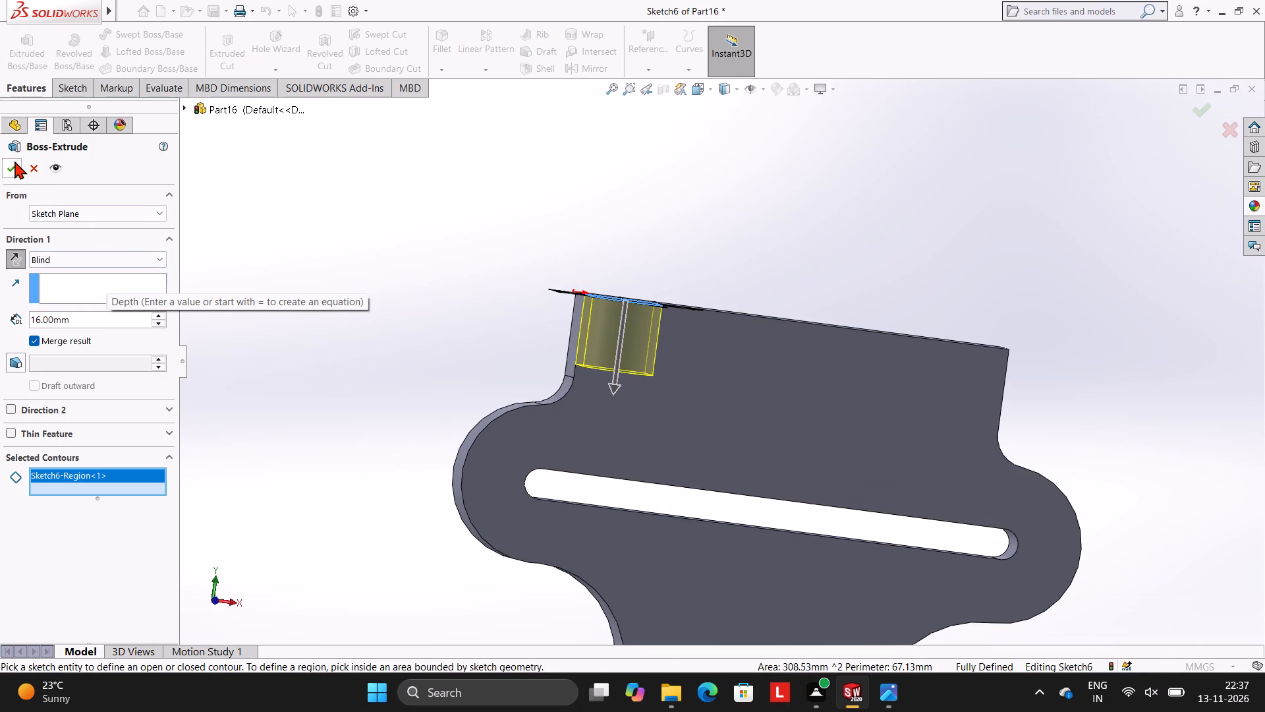
pyautogui.click(10, 162)
pyautogui.click(305, 217)
# Start a new sketch on the plate's end face that includes the end of the rounded lug.
pyautogui.scroll(1, 567, 263)
pyautogui.moveTo(569, 263); pyautogui.dragTo(577, 332, button='middle')
pyautogui.scroll(-1, 569, 263)
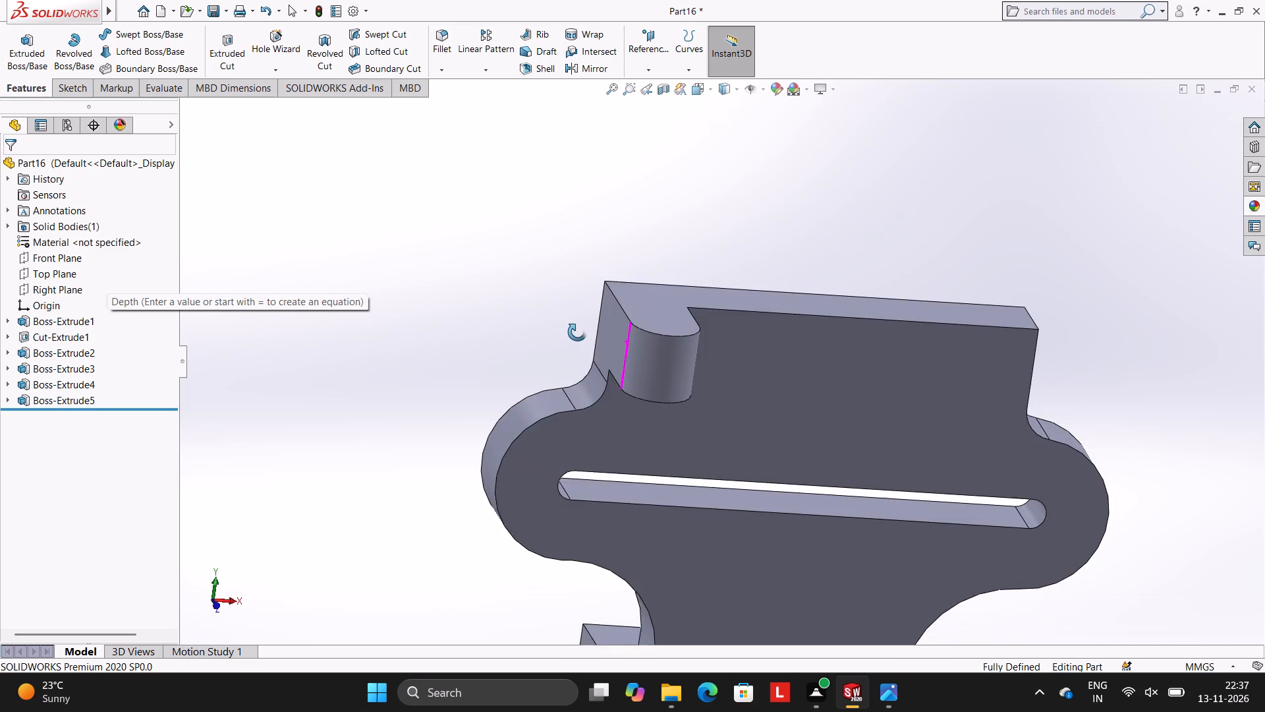
pyautogui.moveTo(577, 332); pyautogui.dragTo(591, 202, button='middle')
pyautogui.scroll(1, 992, 444)
pyautogui.moveTo(978, 354); pyautogui.dragTo(988, 274, button='middle')
pyautogui.scroll(1, 986, 408)
pyautogui.moveTo(986, 408); pyautogui.dragTo(981, 264, button='middle')
pyautogui.moveTo(934, 309); pyautogui.dragTo(916, 361, button='middle')
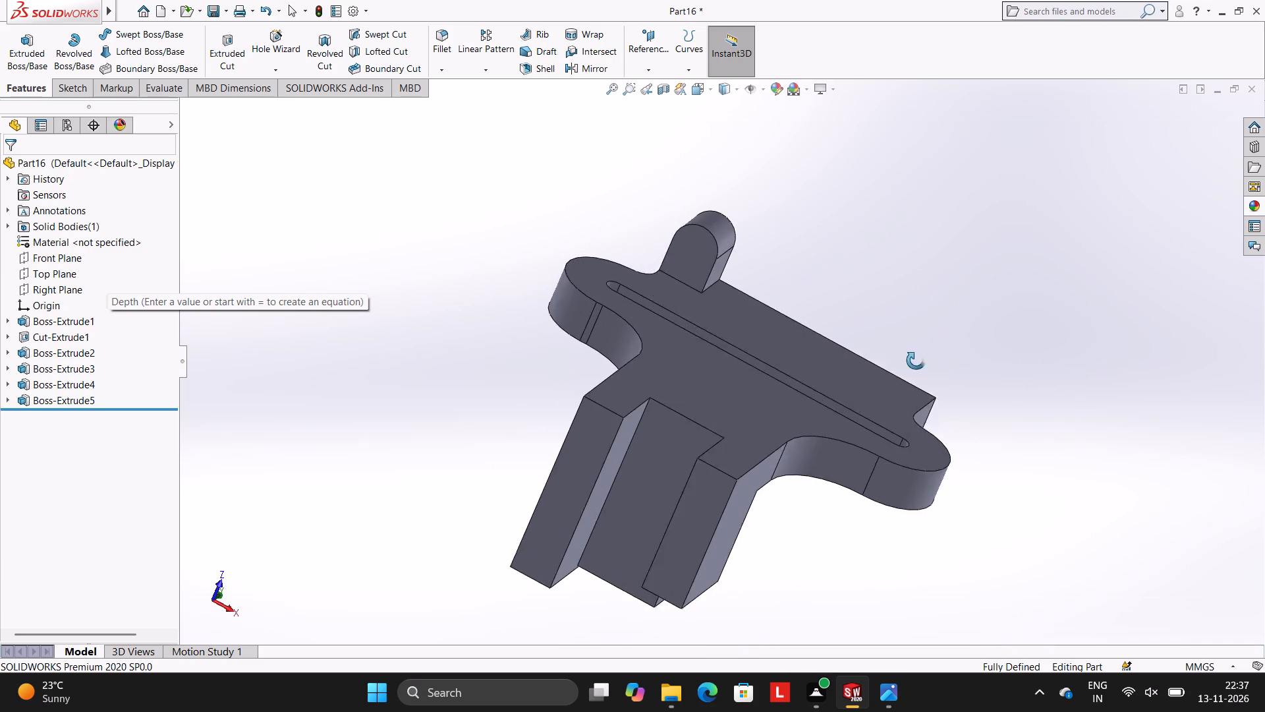
pyautogui.moveTo(916, 361); pyautogui.dragTo(906, 381, button='middle')
pyautogui.scroll(3, 847, 374)
pyautogui.moveTo(839, 300); pyautogui.dragTo(671, 487, button='middle')
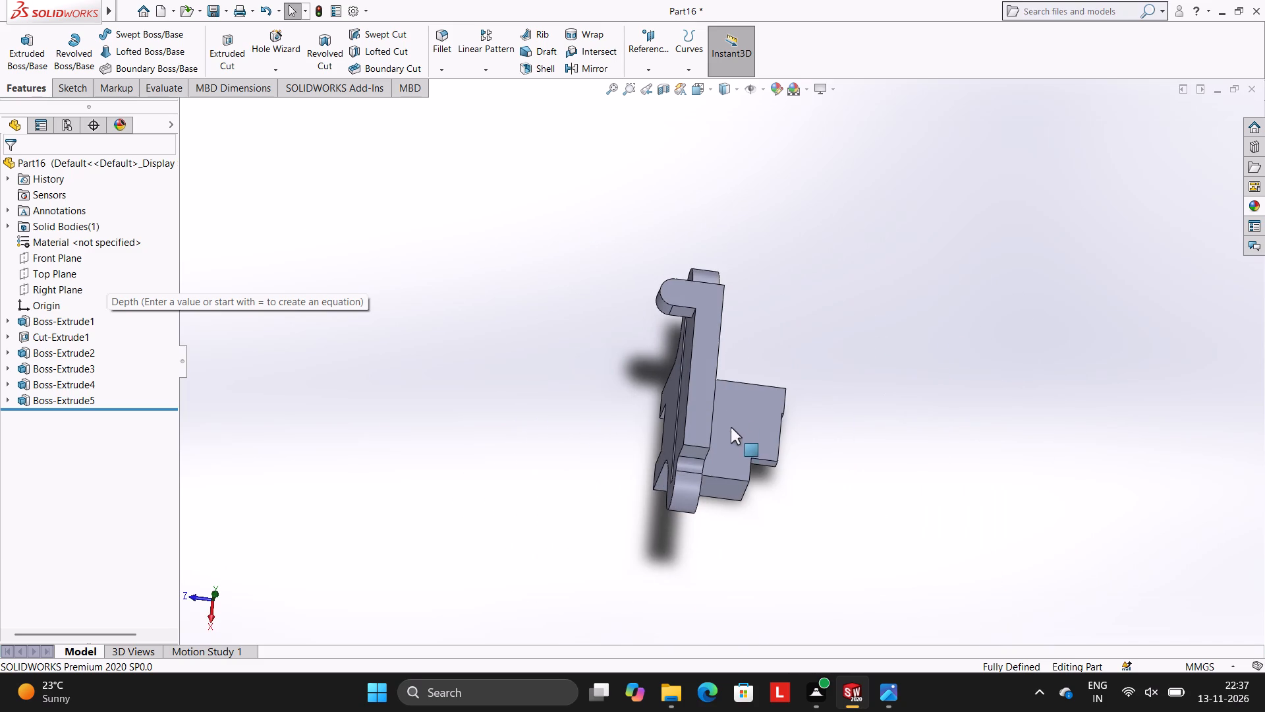
pyautogui.moveTo(764, 394); pyautogui.dragTo(721, 436, button='middle')
pyautogui.click(648, 377)
pyautogui.click(705, 338)
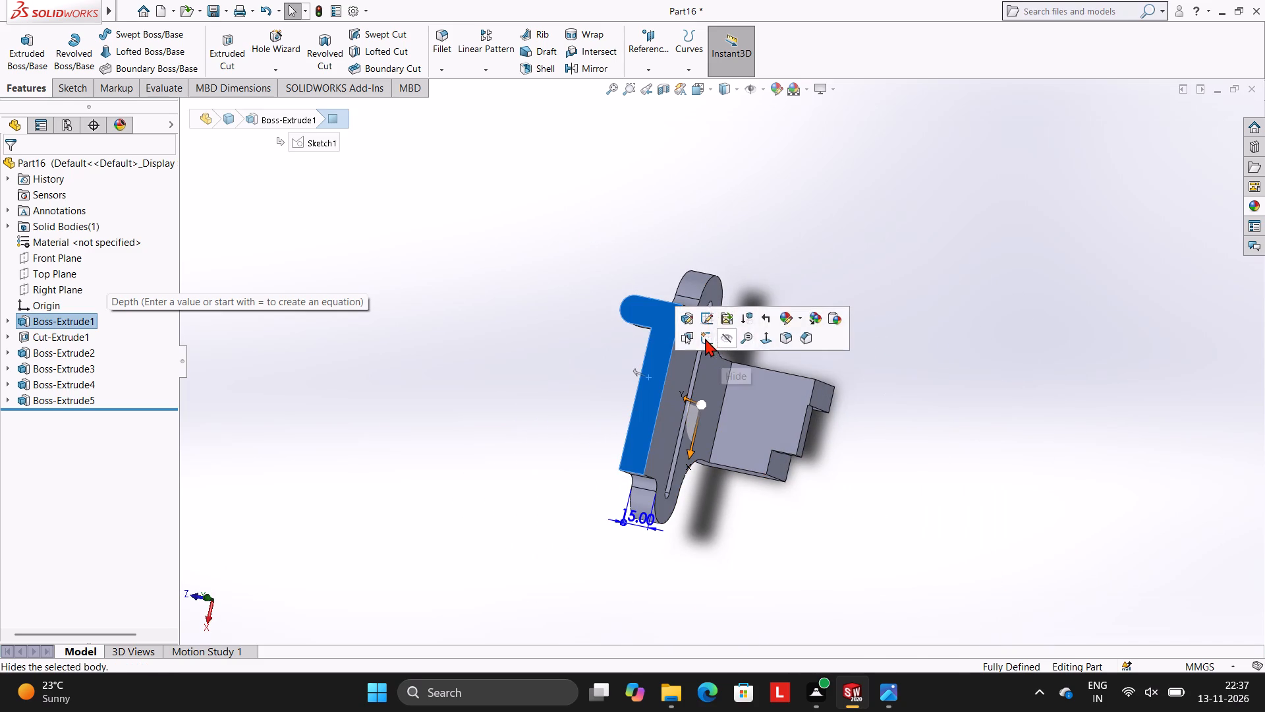
pyautogui.hotkey('ctrl', '8')
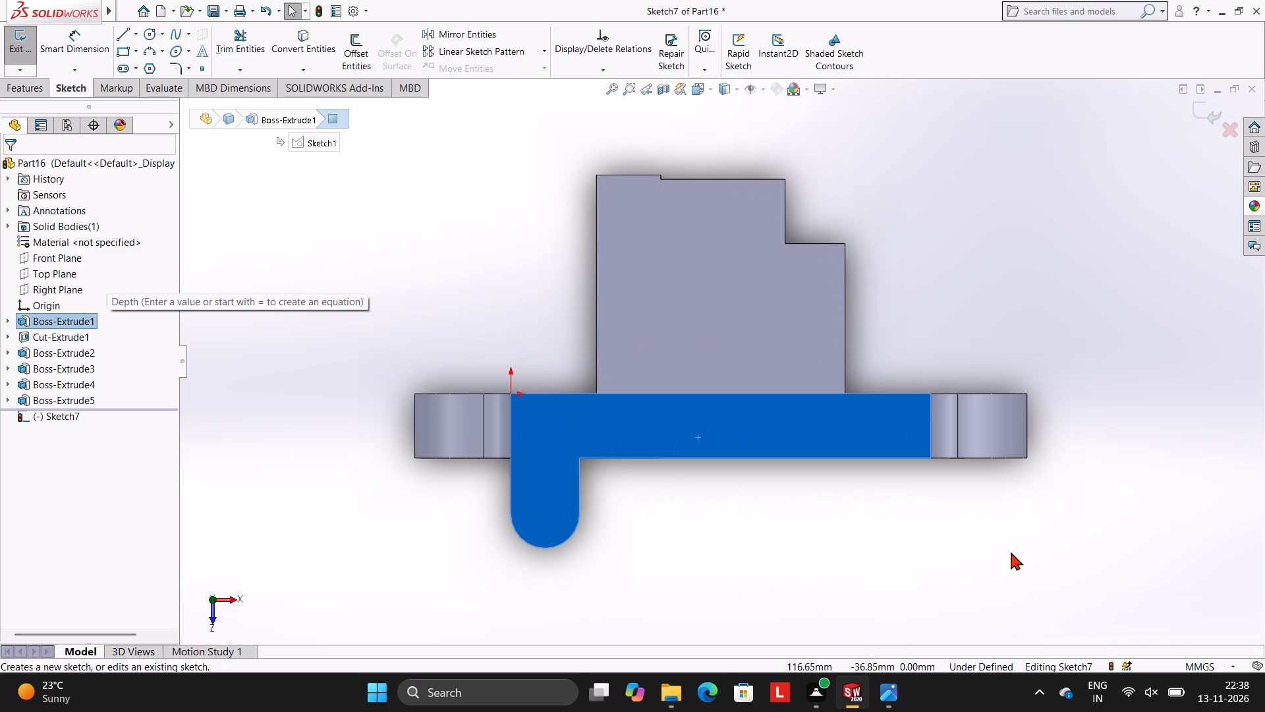
pyautogui.press('Escape')
pyautogui.scroll(2, 1084, 480)
pyautogui.scroll(-1, 1054, 448)
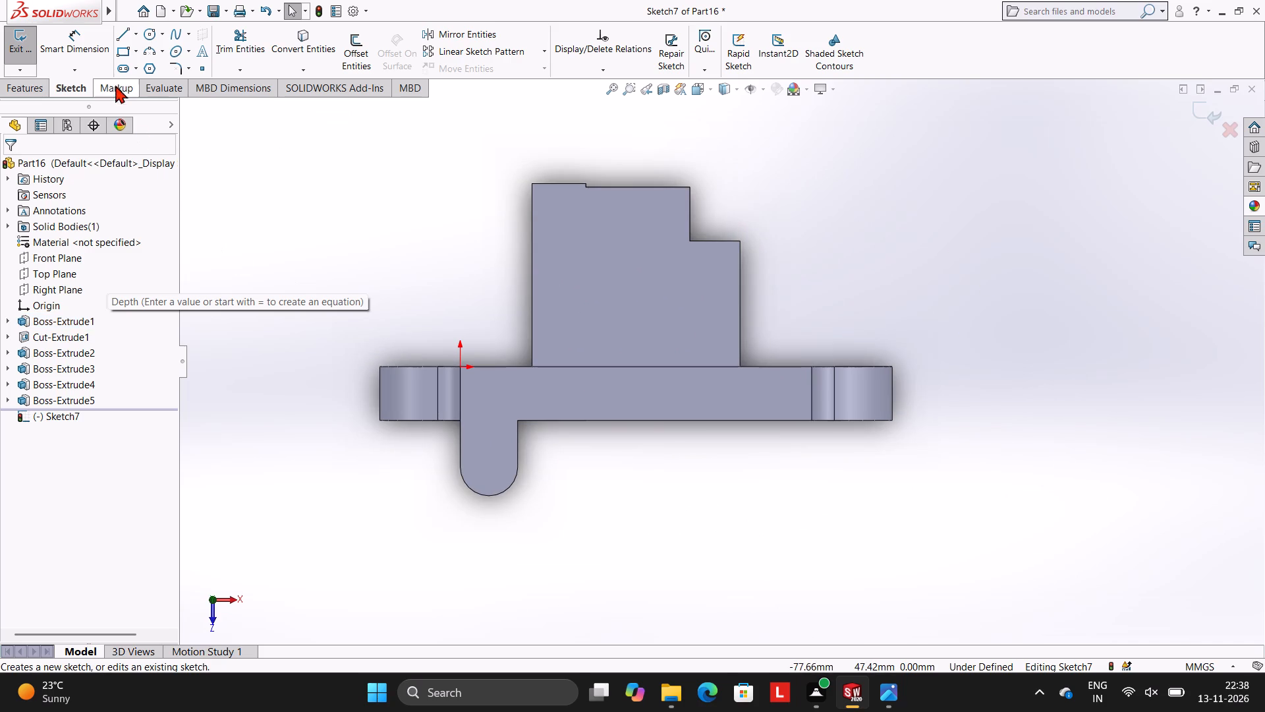
# Draw a 16 mm line along the plate's edge, starting at the end-face corner opposite the existing lug and running inward.
pyautogui.click(121, 36)
pyautogui.scroll(-2, 525, 398)
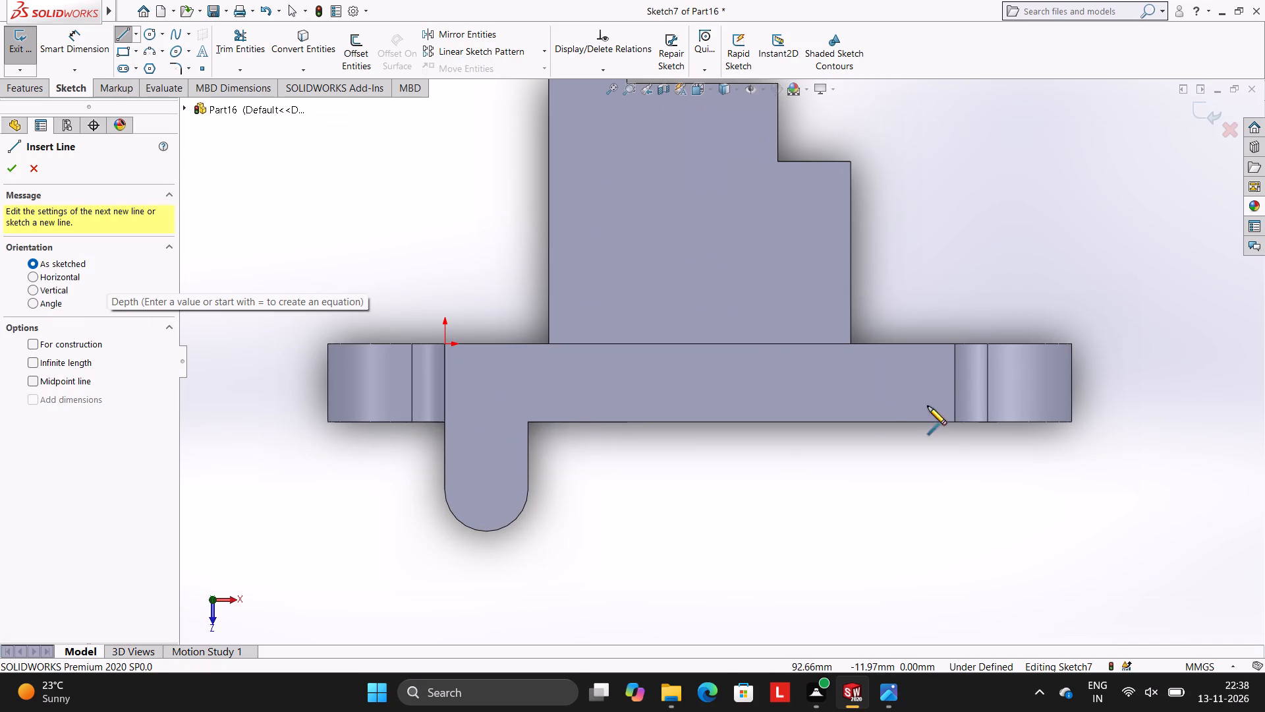
pyautogui.click(956, 422)
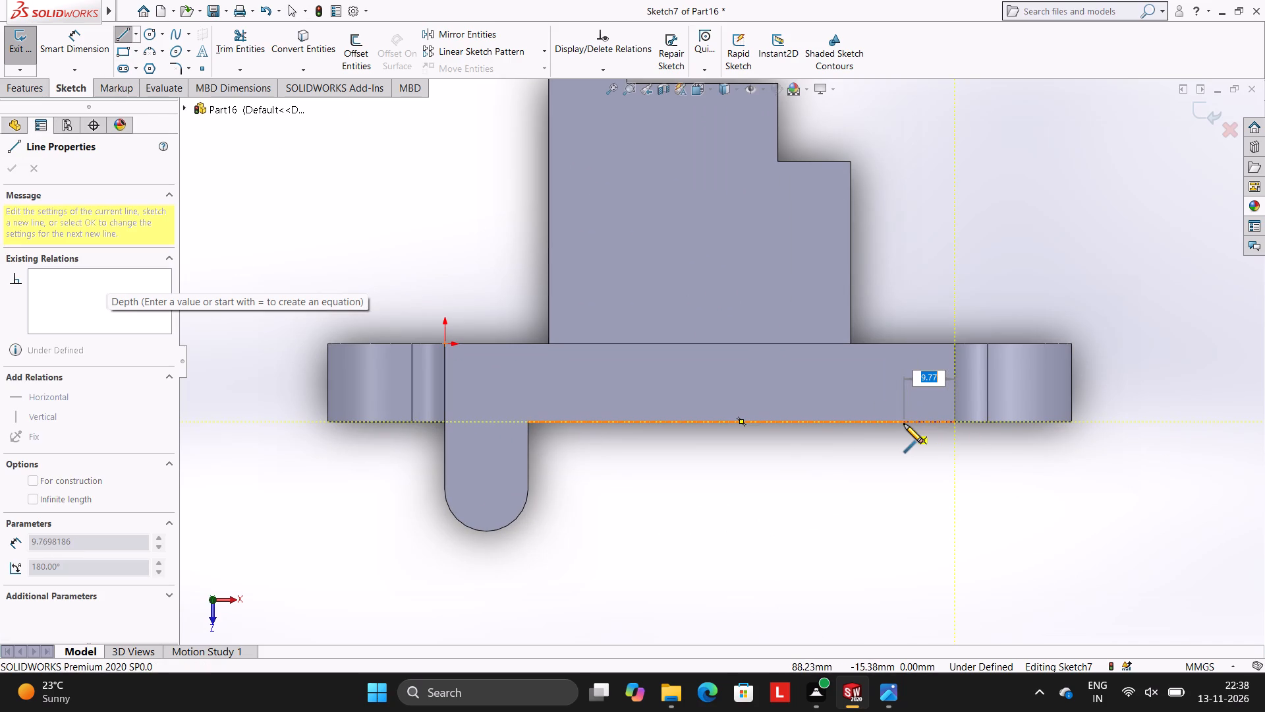
pyautogui.write('16')
pyautogui.press('Return')
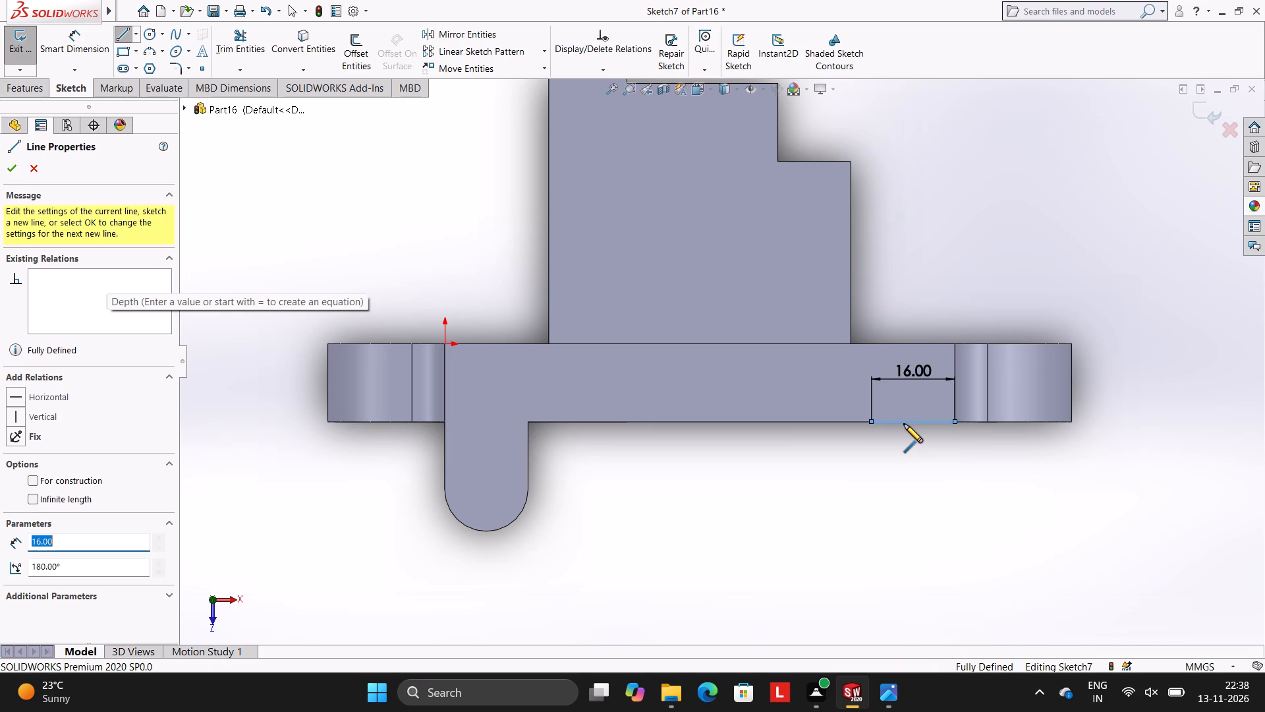
pyautogui.press('Escape')
pyautogui.press('Escape')
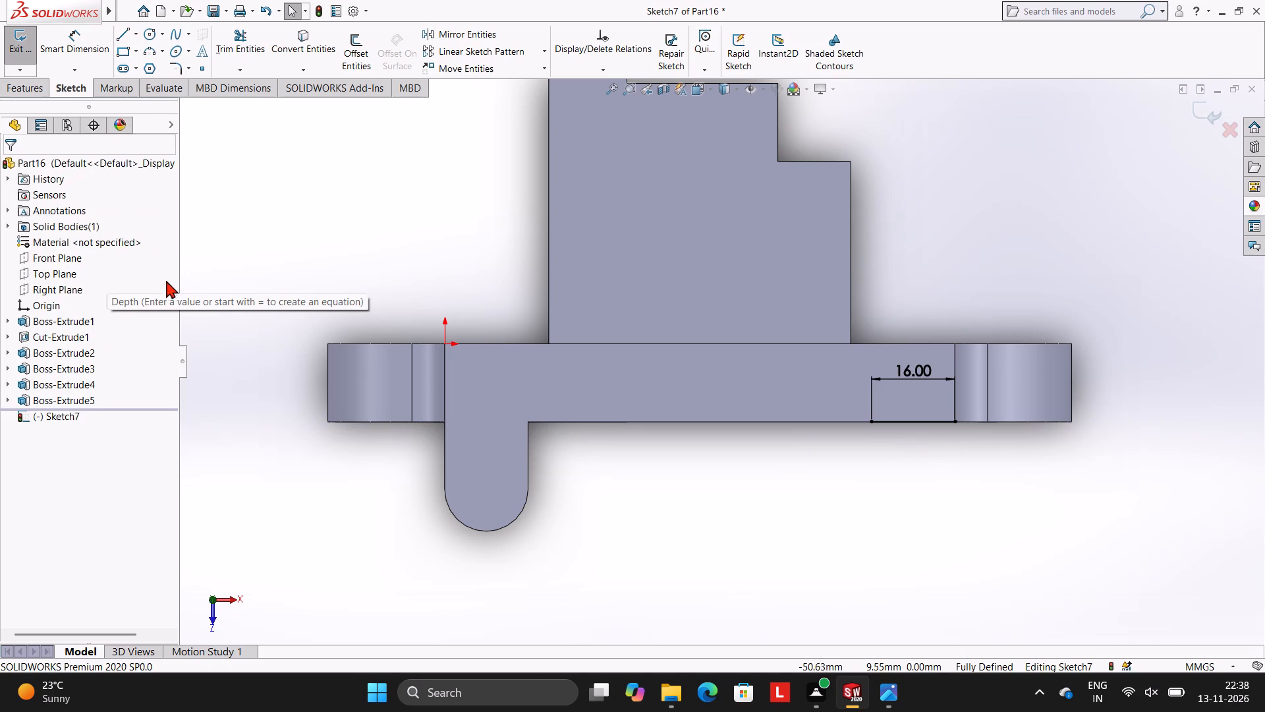
# Draw a 13 mm line perpendicular to the plate, outward from the midpoint of the 16 mm line.
pyautogui.click(122, 36)
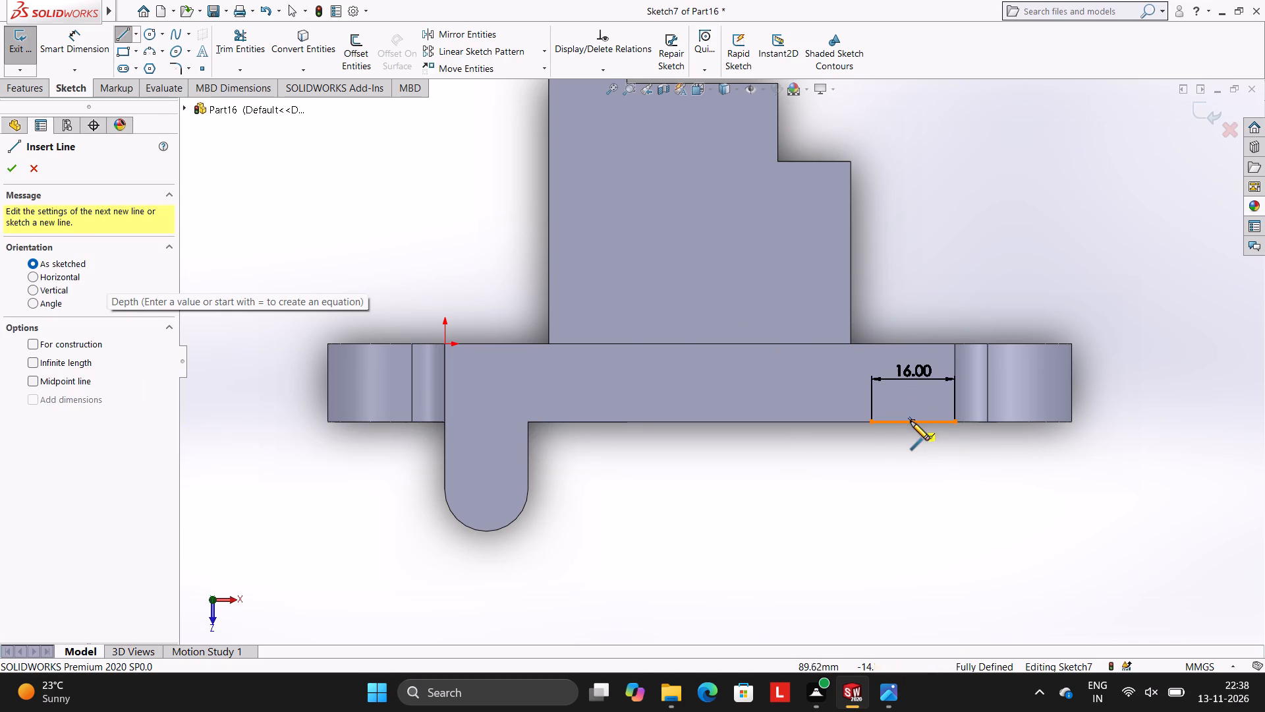
pyautogui.click(914, 421)
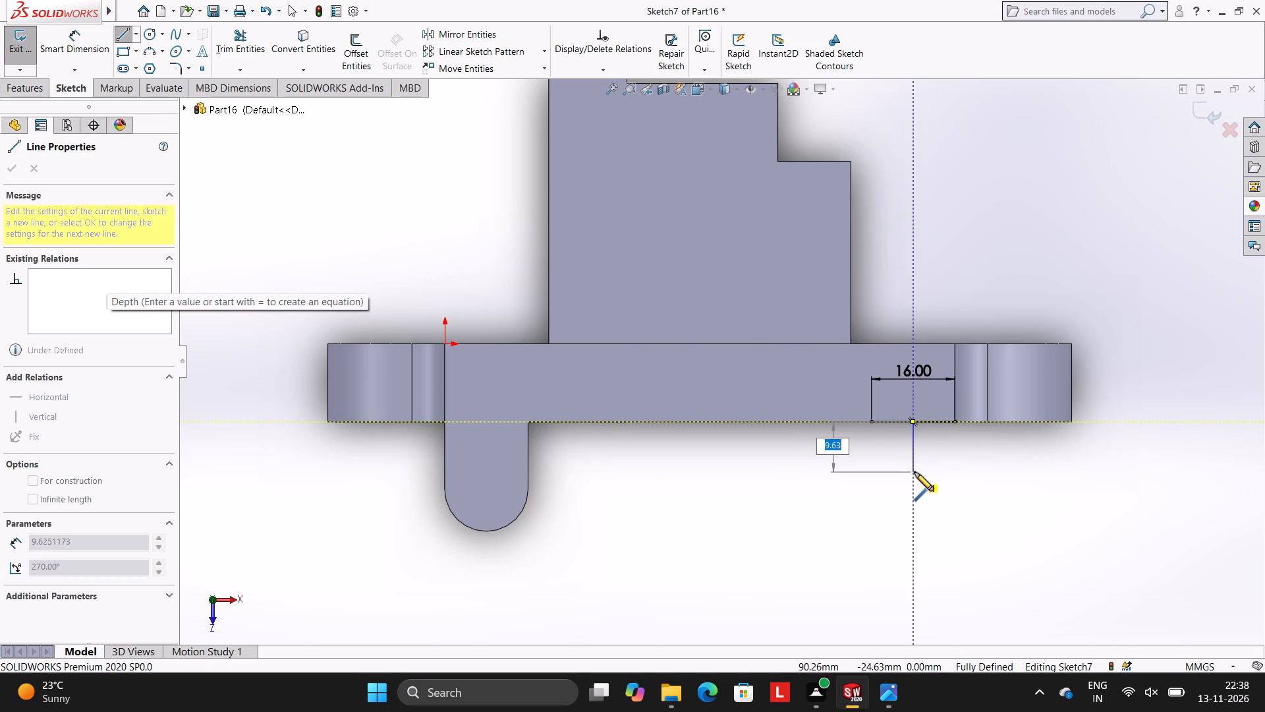
pyautogui.write('13')
pyautogui.press('Return')
pyautogui.press('Escape')
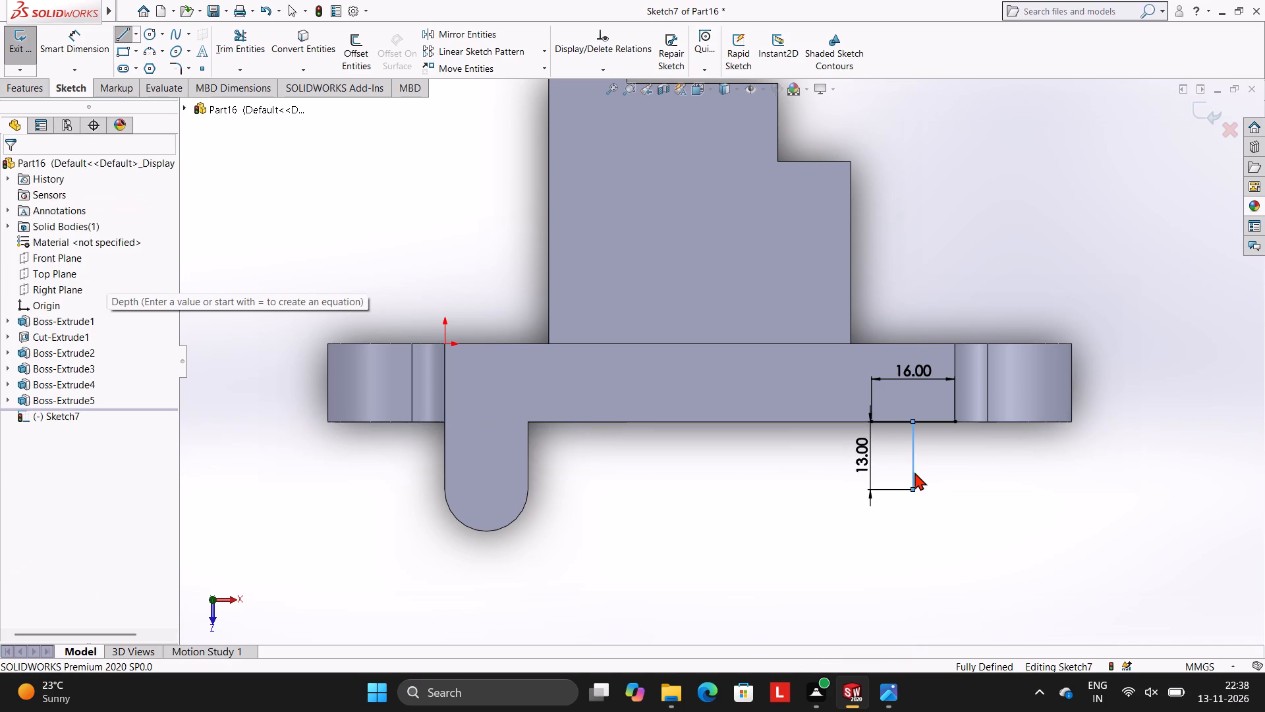
pyautogui.press('Escape')
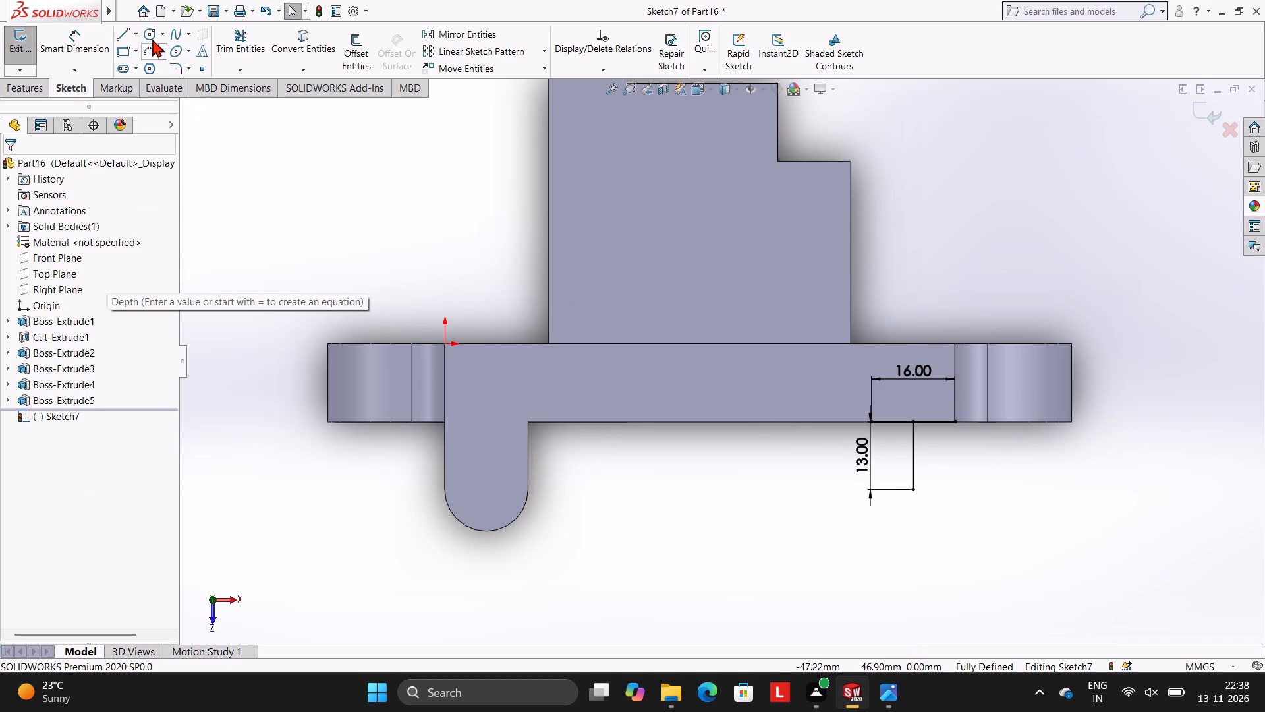
# Draw a circle of radius 8 mm centred on the free end of the 13 mm line.
pyautogui.click(149, 34)
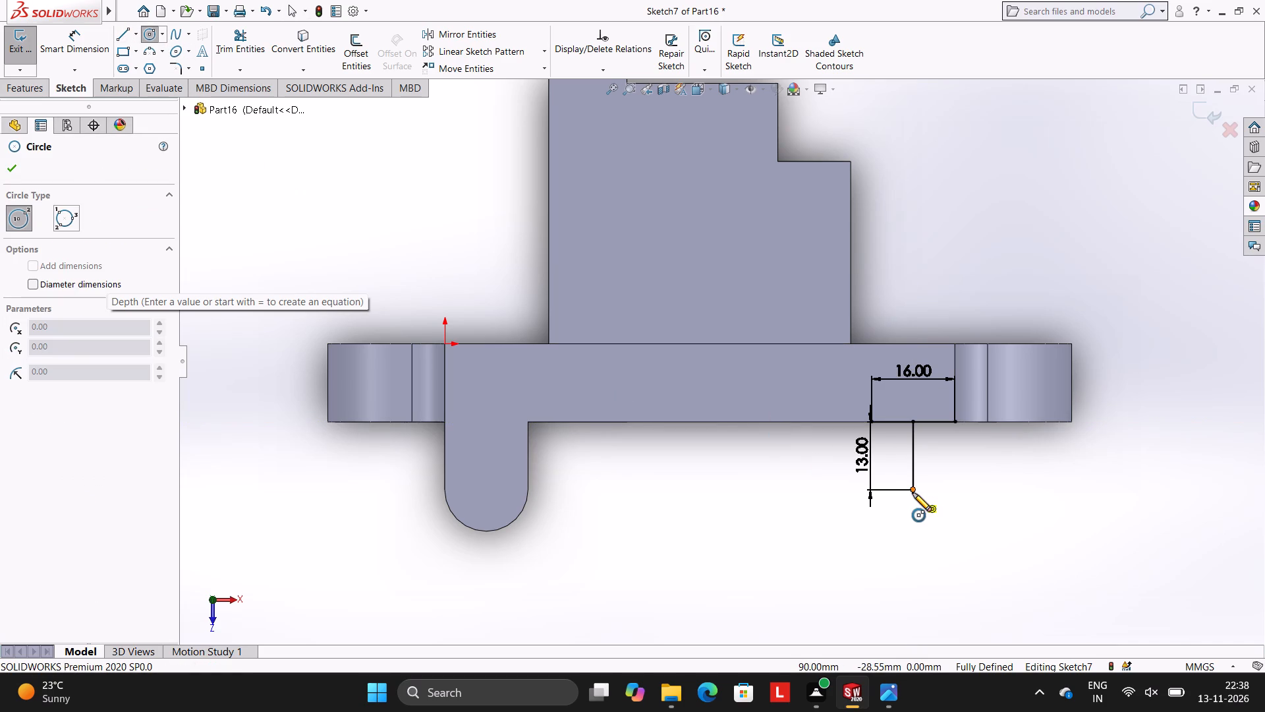
pyautogui.click(914, 490)
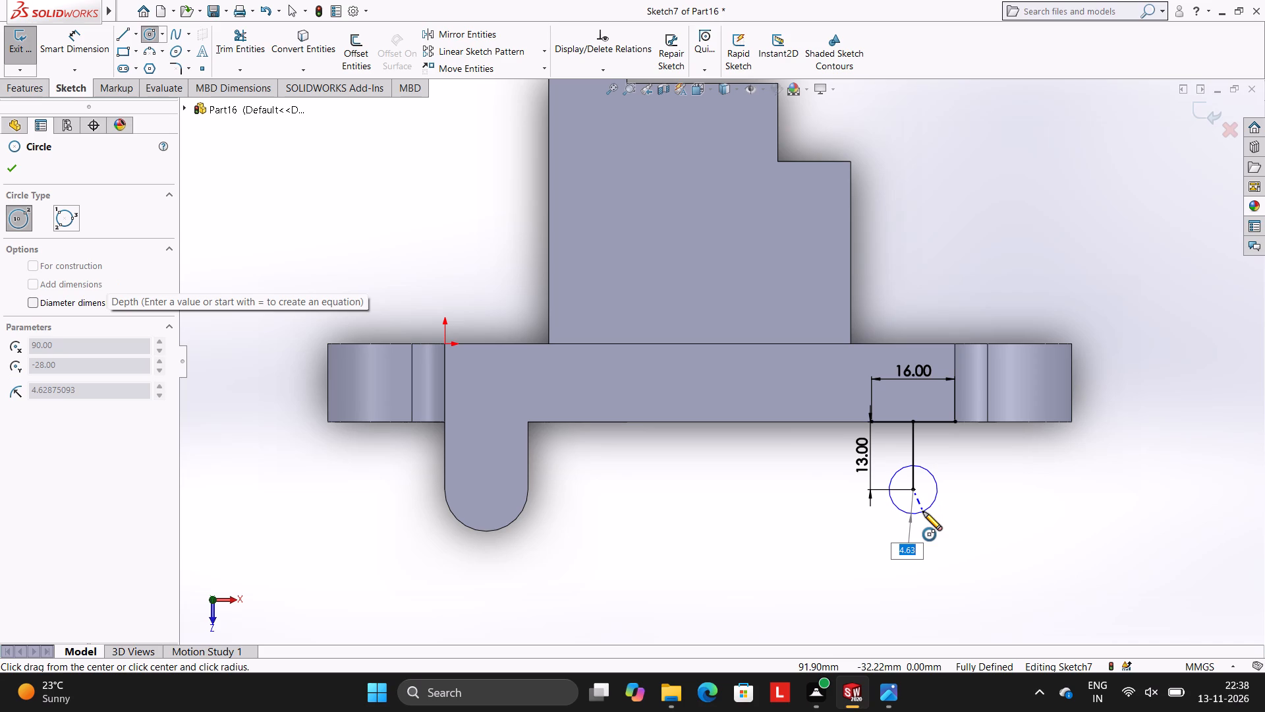
pyautogui.press('8')
pyautogui.press('Return')
pyautogui.press('Escape')
pyautogui.press('Escape')
pyautogui.press('Escape')
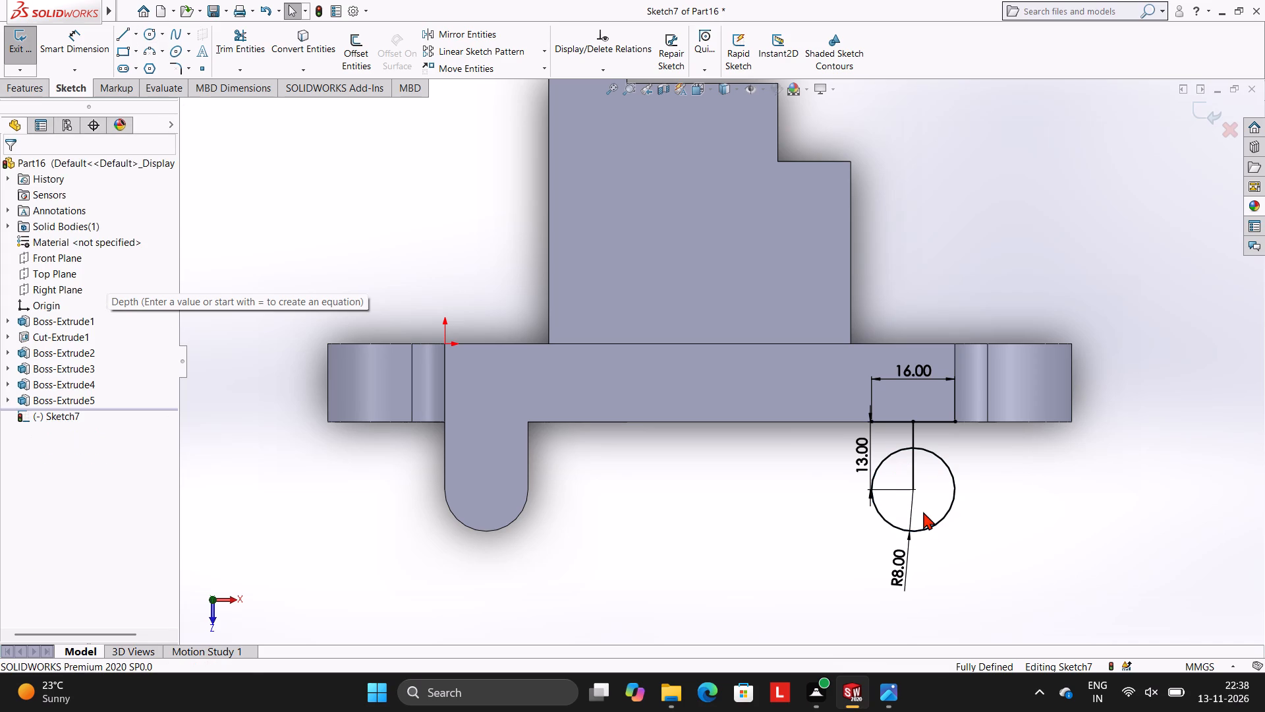
# Draw the inner side line straight from the inner end of the 16 mm line to the circle's side point.
pyautogui.click(122, 34)
pyautogui.scroll(1, 1153, 461)
pyautogui.scroll(-2, 1046, 412)
pyautogui.scroll(-3, 899, 507)
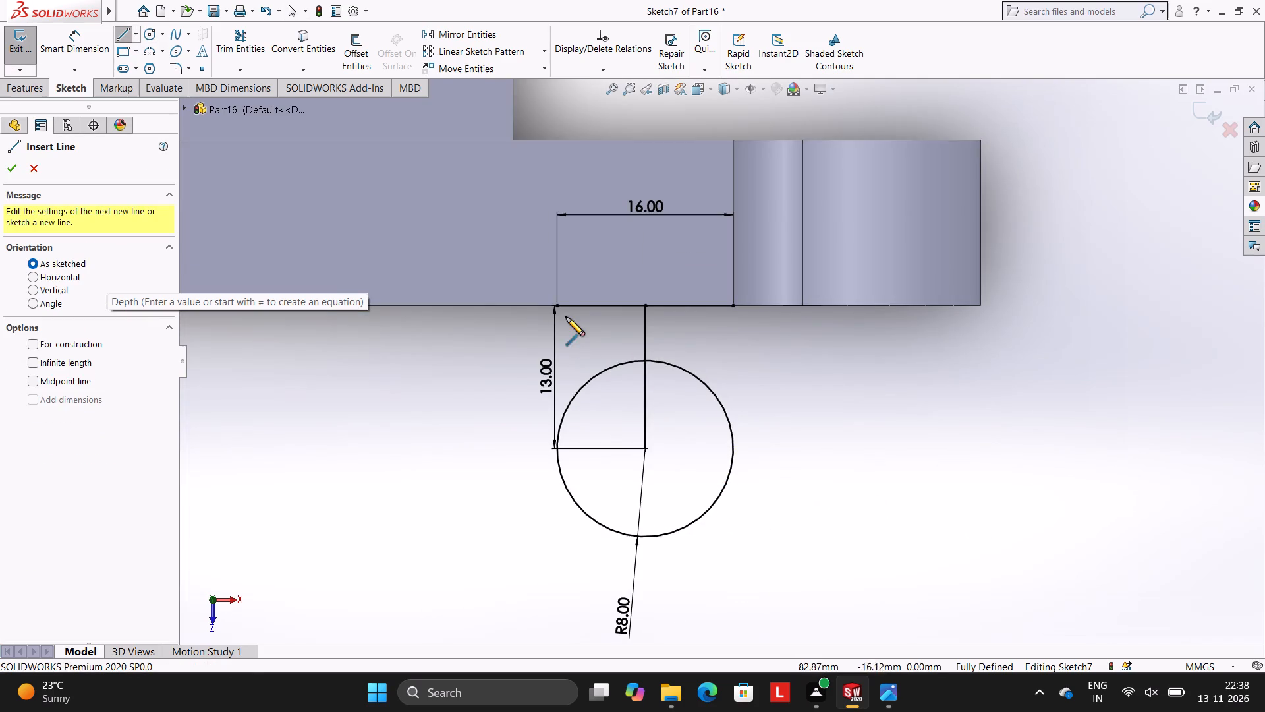
pyautogui.click(556, 307)
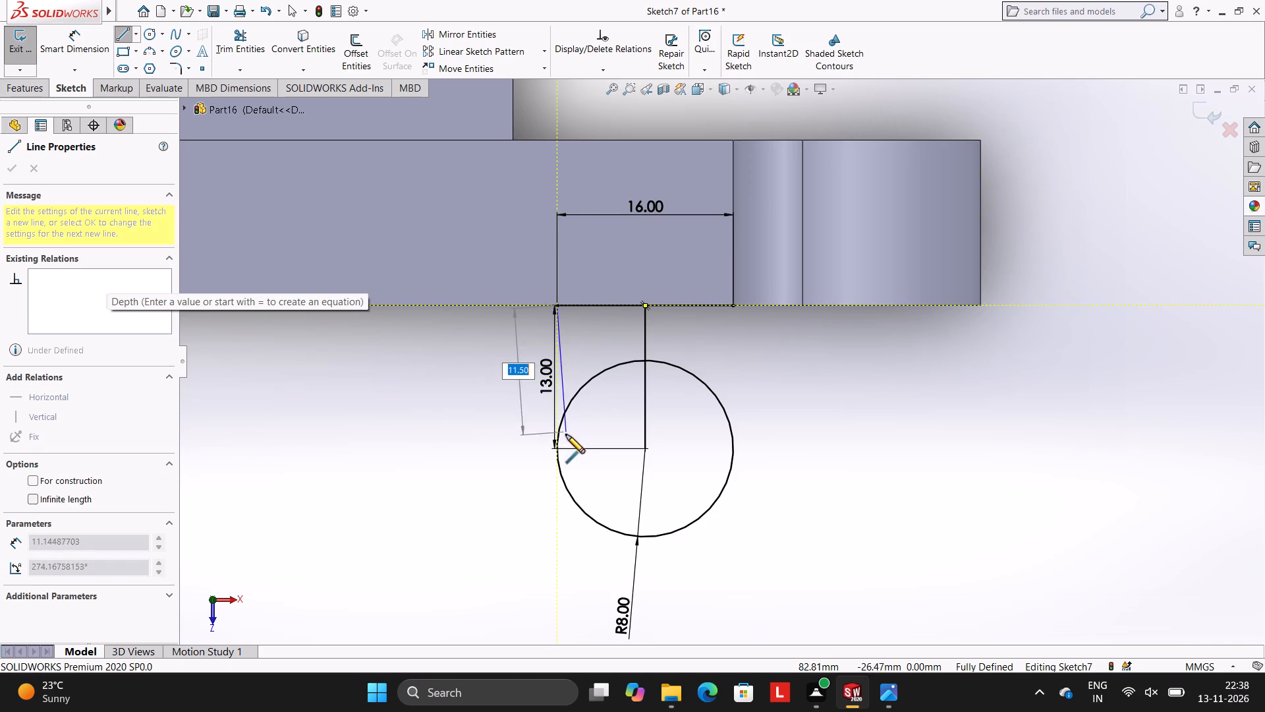
pyautogui.click(557, 450)
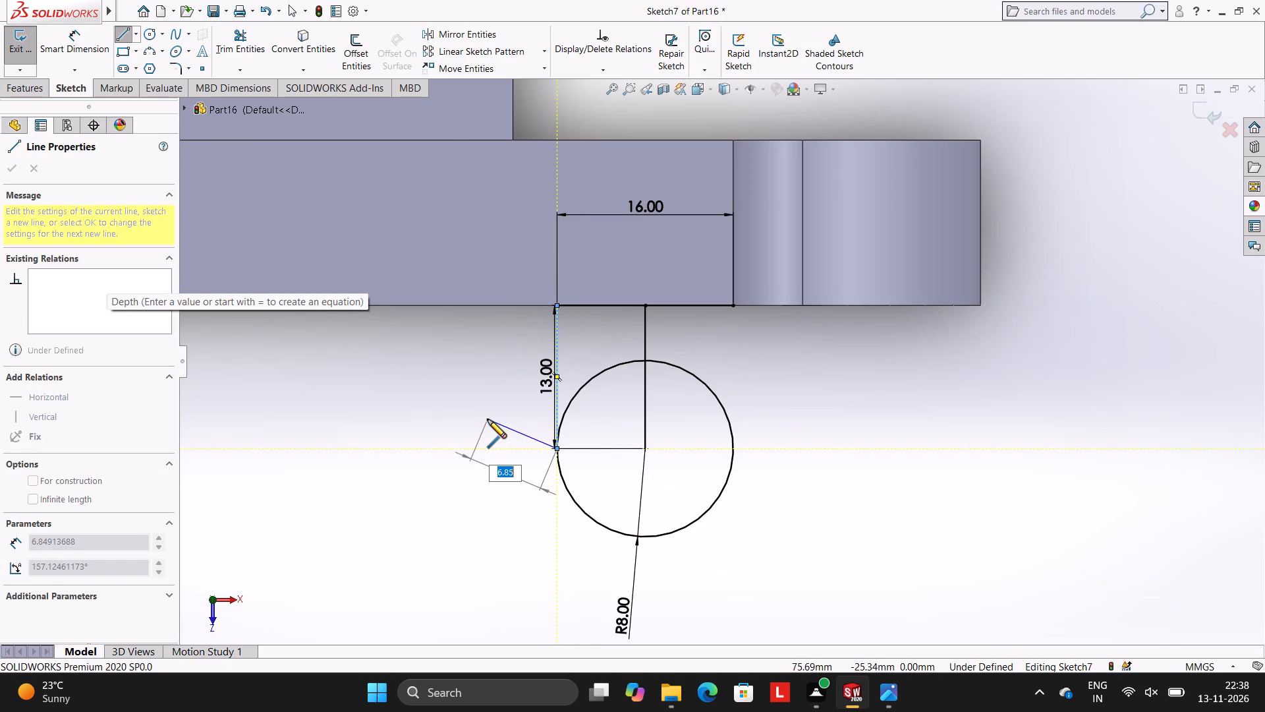
pyautogui.press('Escape')
pyautogui.press('Escape')
pyautogui.press('Escape')
# Draw the outer side line straight from the plate corner to the opposite side point of the circle.
pyautogui.click(119, 43)
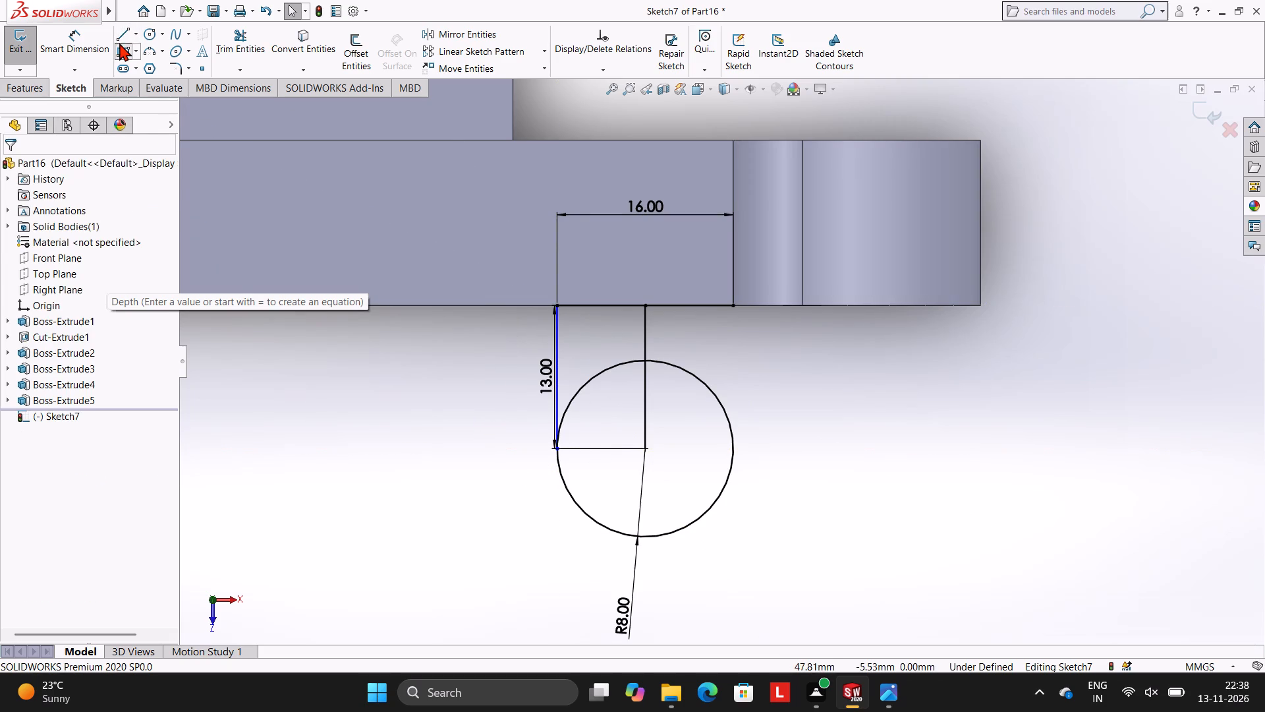
pyautogui.click(123, 28)
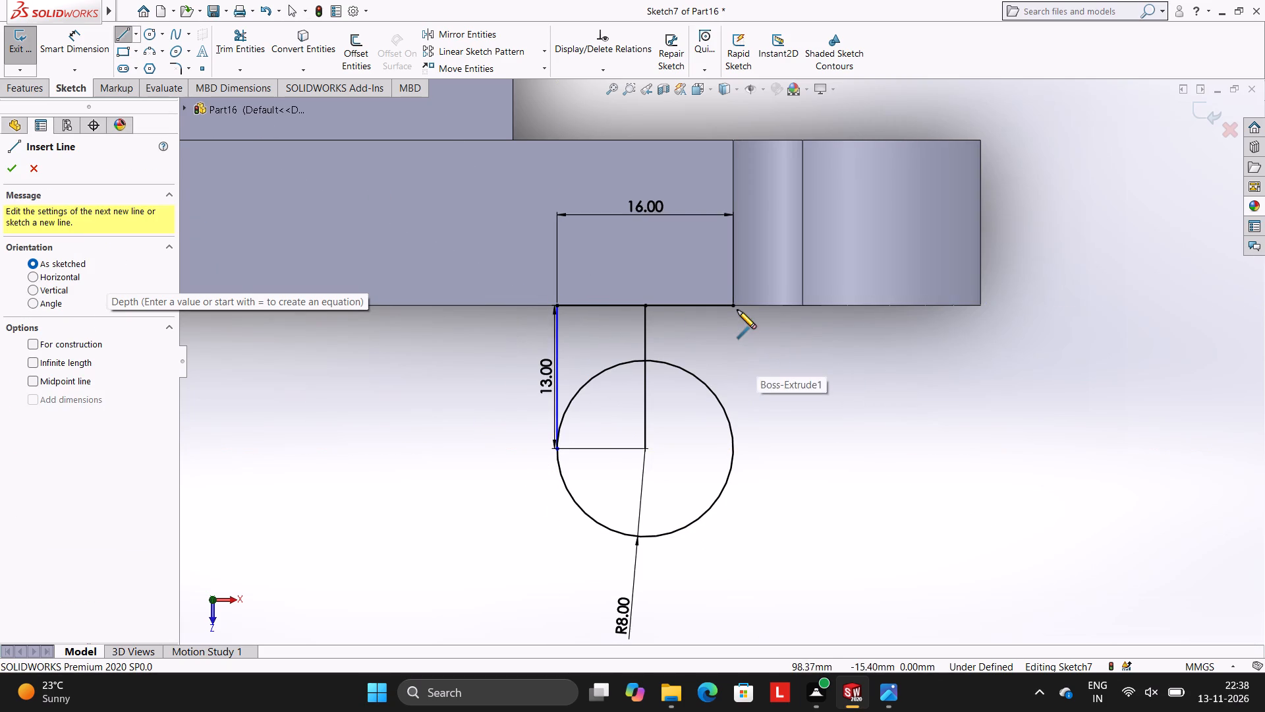
pyautogui.click(732, 308)
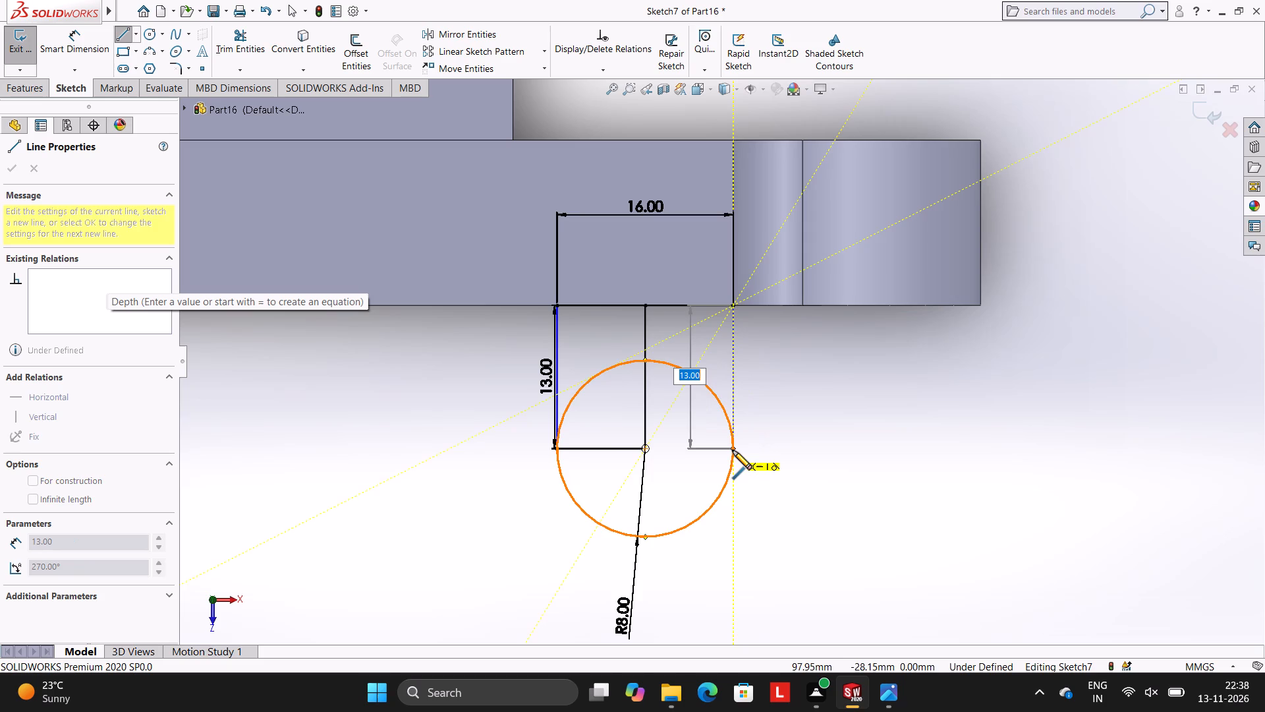
pyautogui.click(733, 450)
pyautogui.press('Escape')
pyautogui.press('Escape')
pyautogui.press('Escape')
pyautogui.press('Escape')
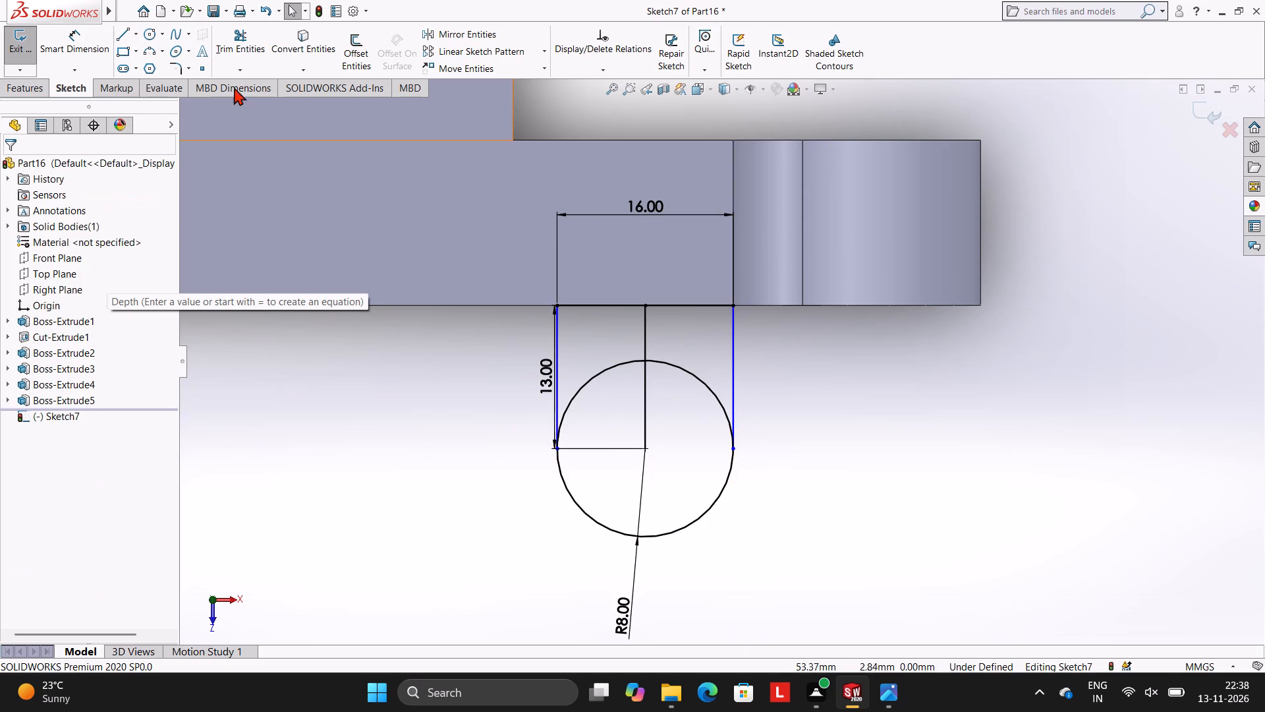
# Trim away both quarters of the circle facing the plate, leaving the outer semicircle between the side lines.
pyautogui.click(239, 45)
pyautogui.click(608, 365)
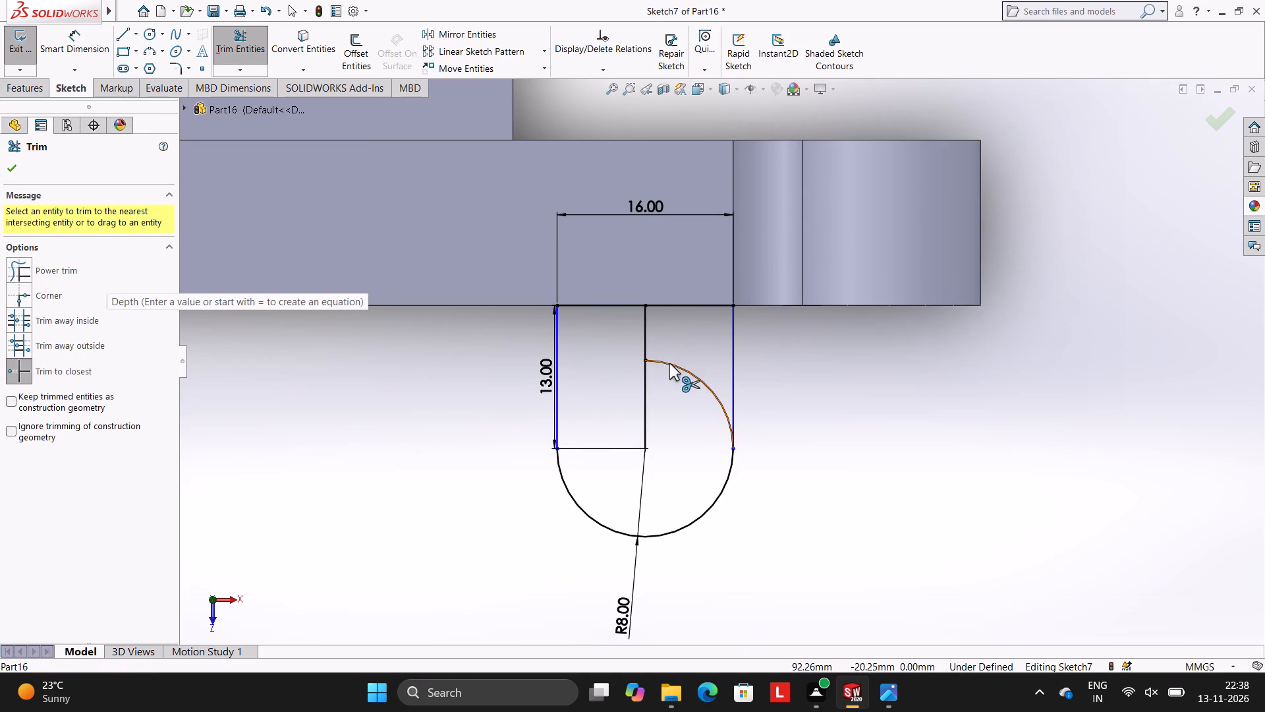
pyautogui.click(669, 363)
pyautogui.press('Escape')
pyautogui.press('Escape')
# Dimension the length of each of the two side lines, placing the dimensions outside the rounded profile.
pyautogui.click(72, 46)
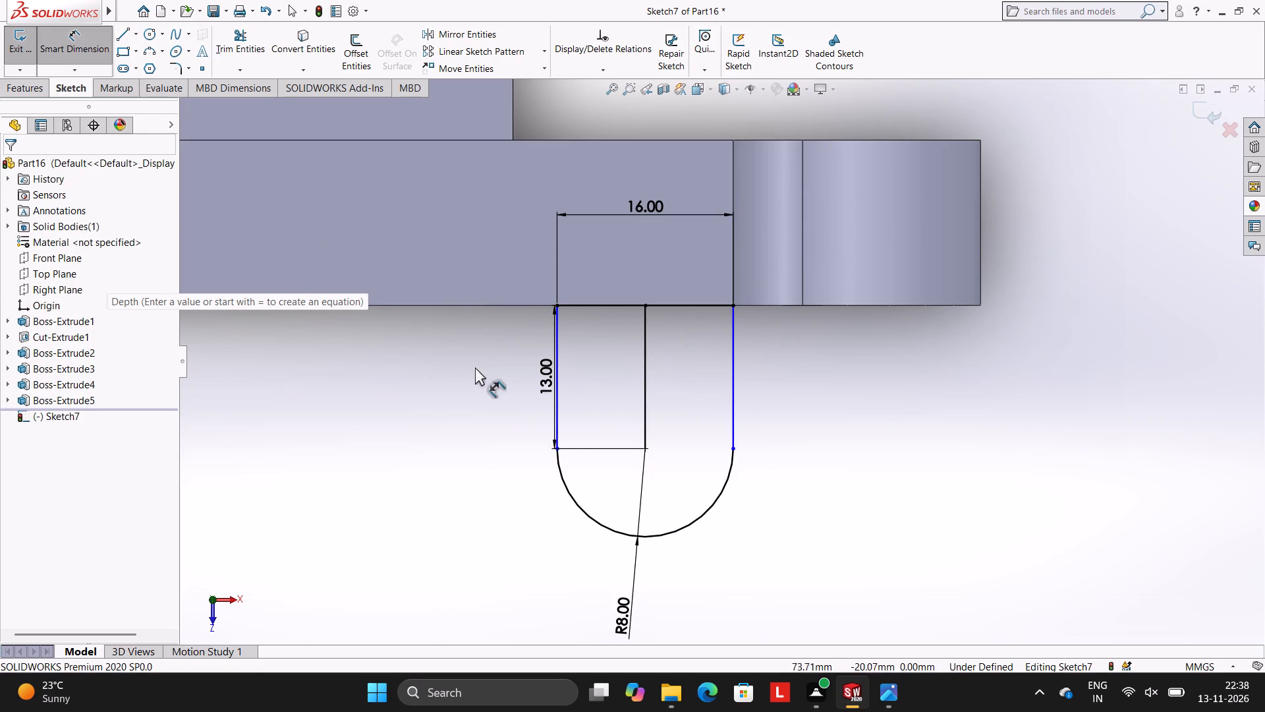
pyautogui.scroll(-3, 517, 381)
pyautogui.click(613, 454)
pyautogui.click(531, 435)
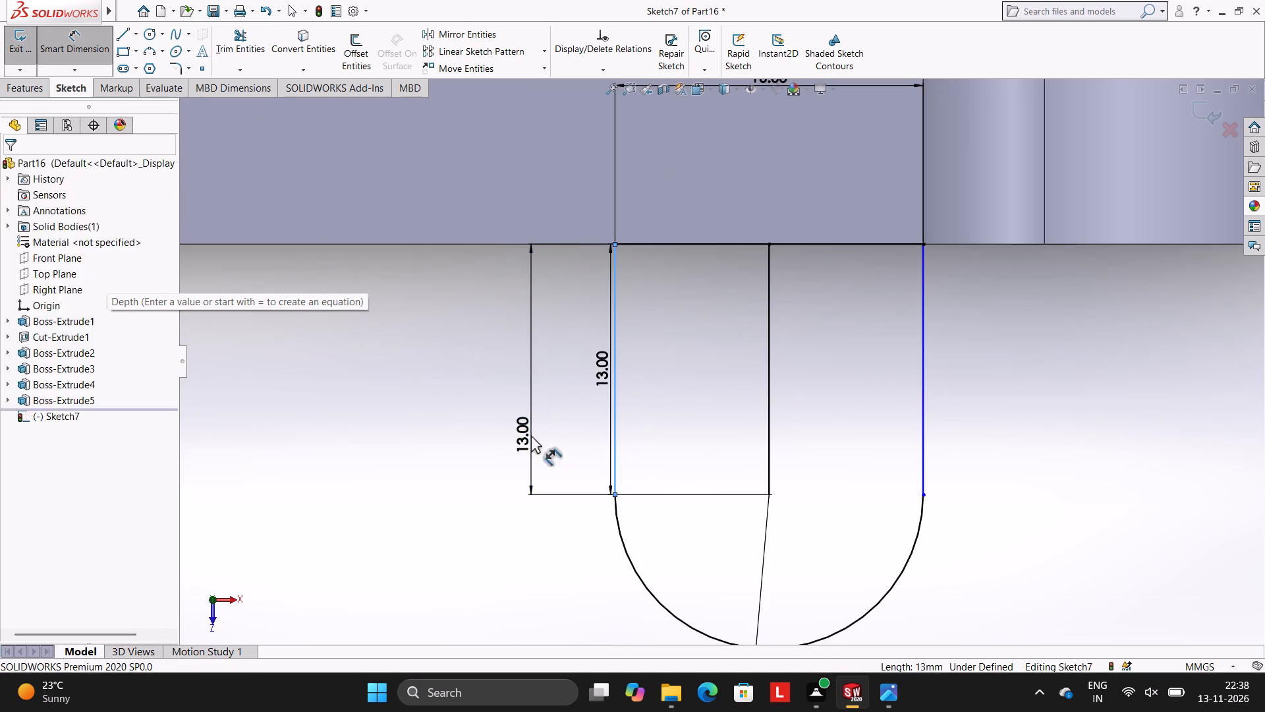
pyautogui.click(478, 416)
pyautogui.click(454, 355)
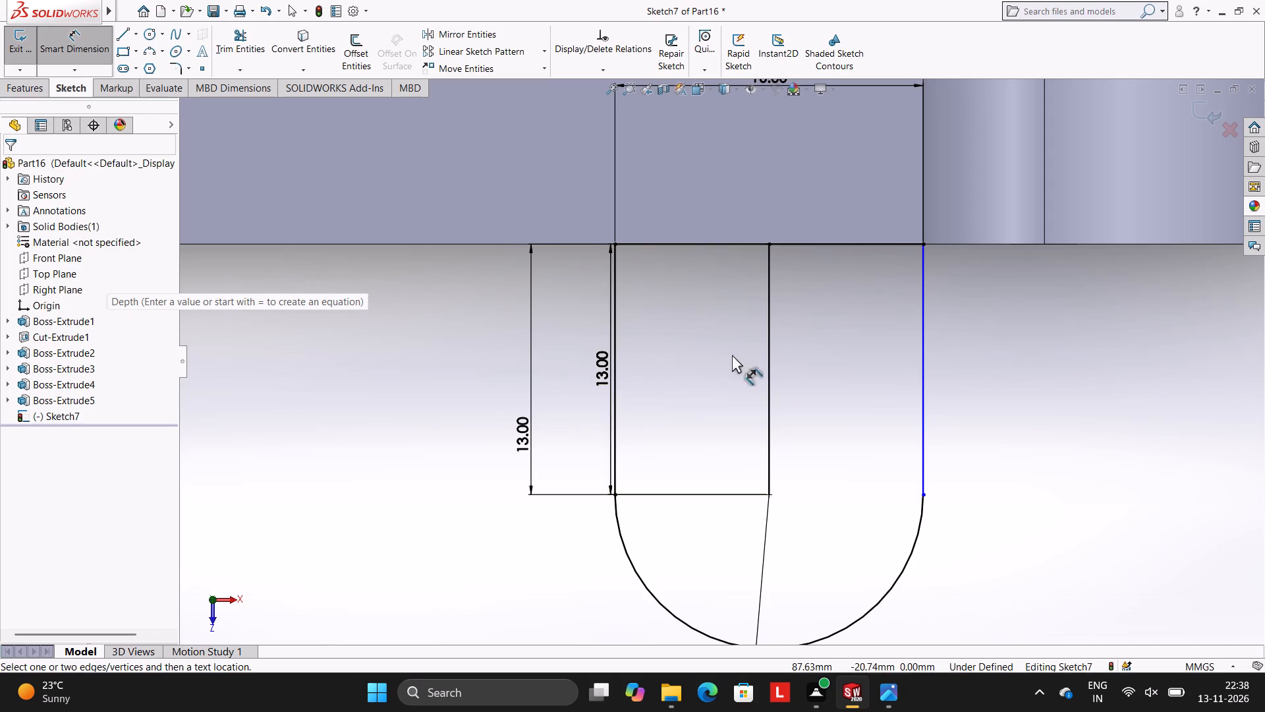
pyautogui.click(926, 352)
pyautogui.click(1023, 358)
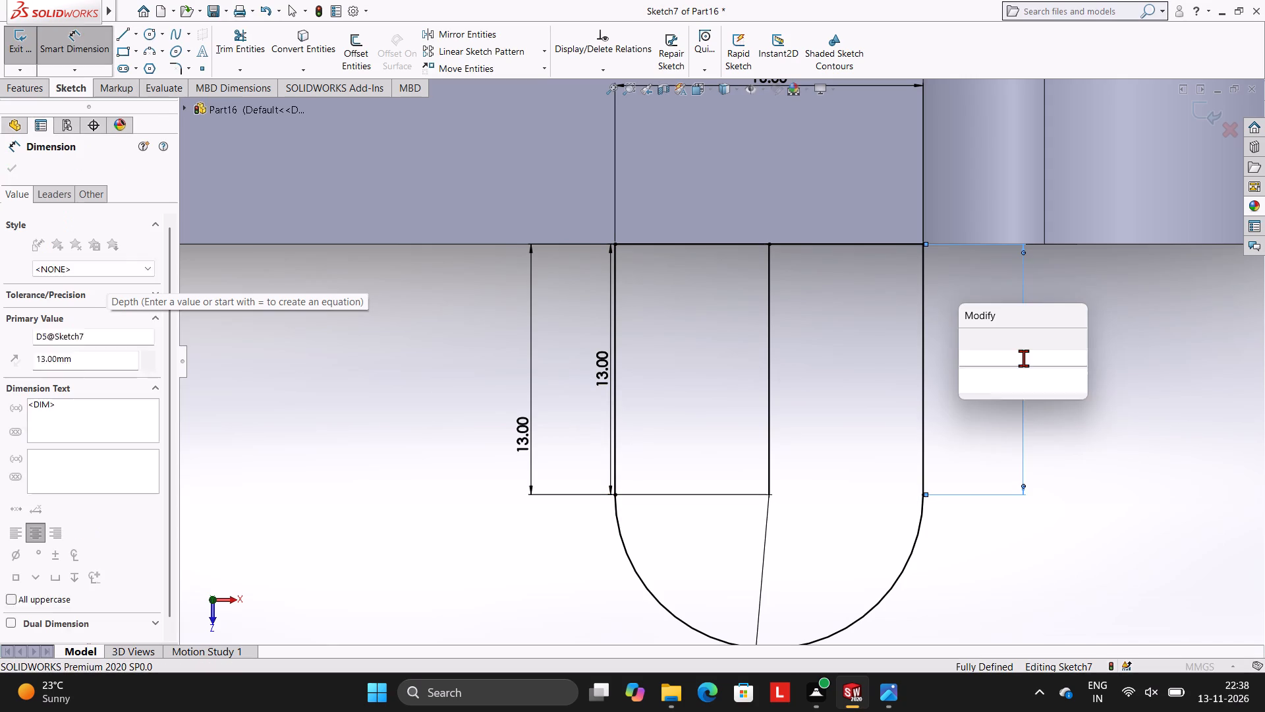
pyautogui.click(967, 338)
pyautogui.click(959, 315)
pyautogui.scroll(4, 876, 401)
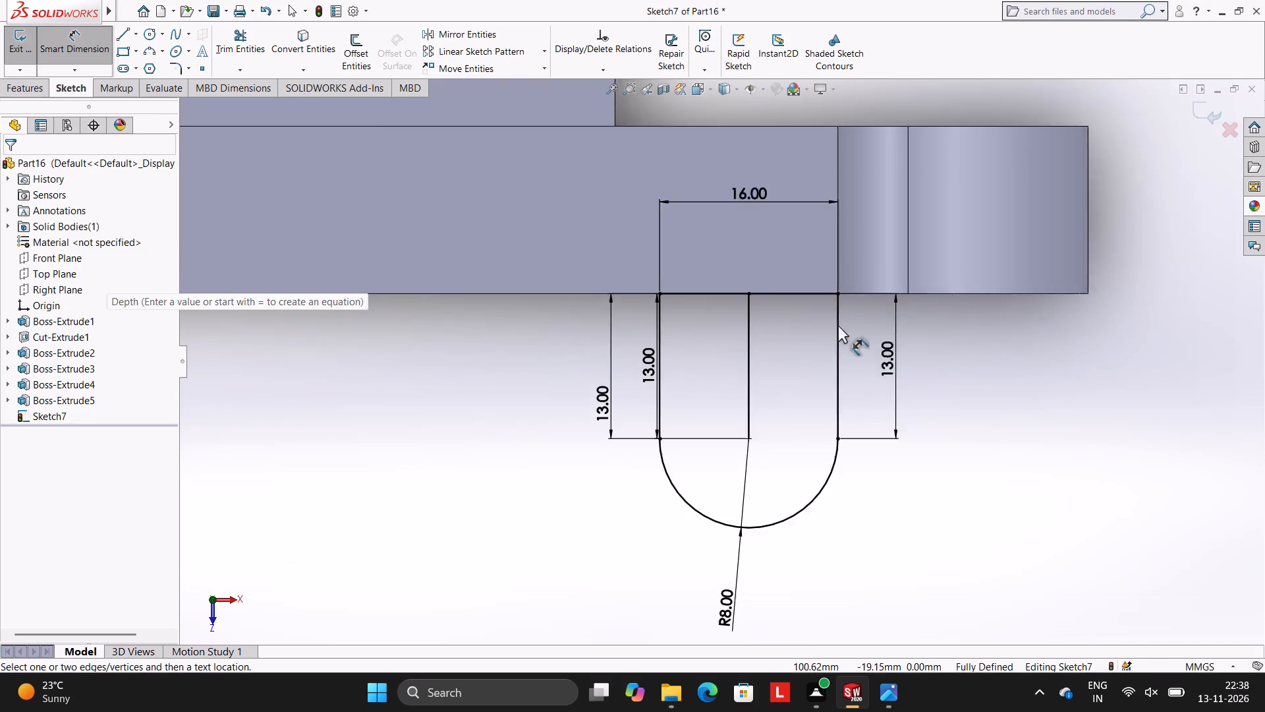
# Extrude the rounded profile region as a blind boss 16 mm deep in the reversed direction, with its result merged.
pyautogui.click(26, 89)
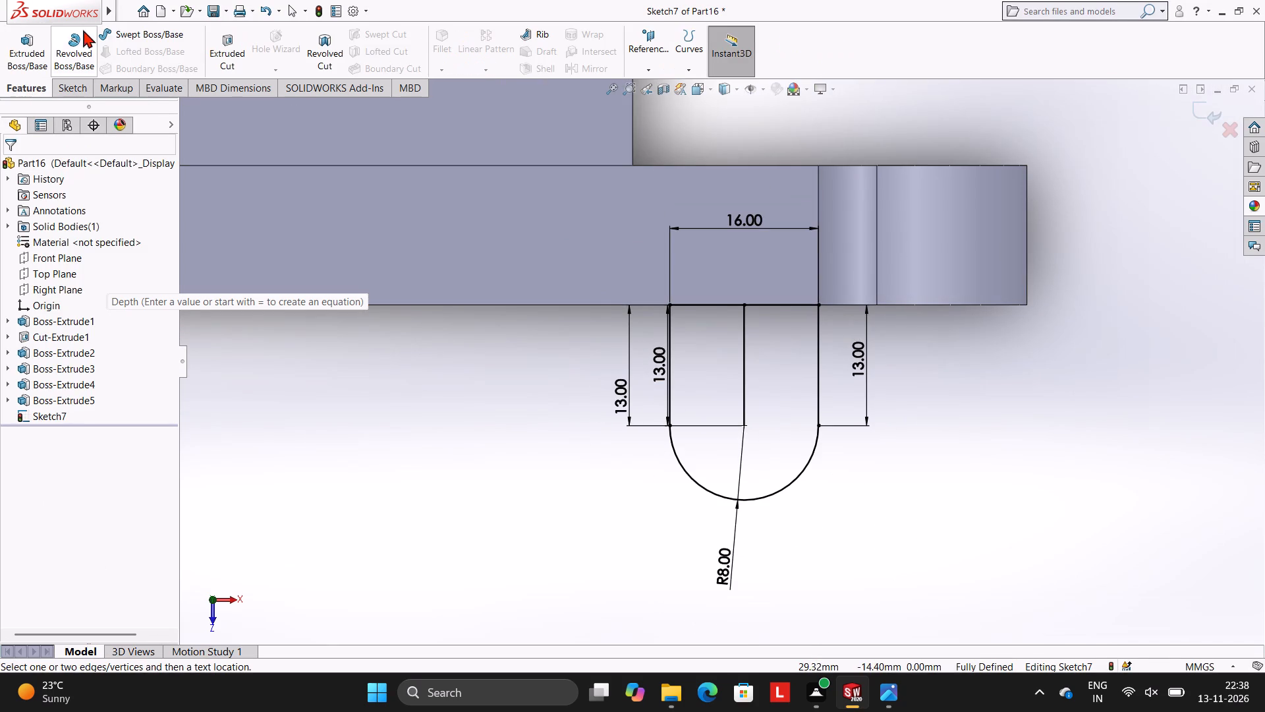
pyautogui.click(38, 30)
pyautogui.click(706, 390)
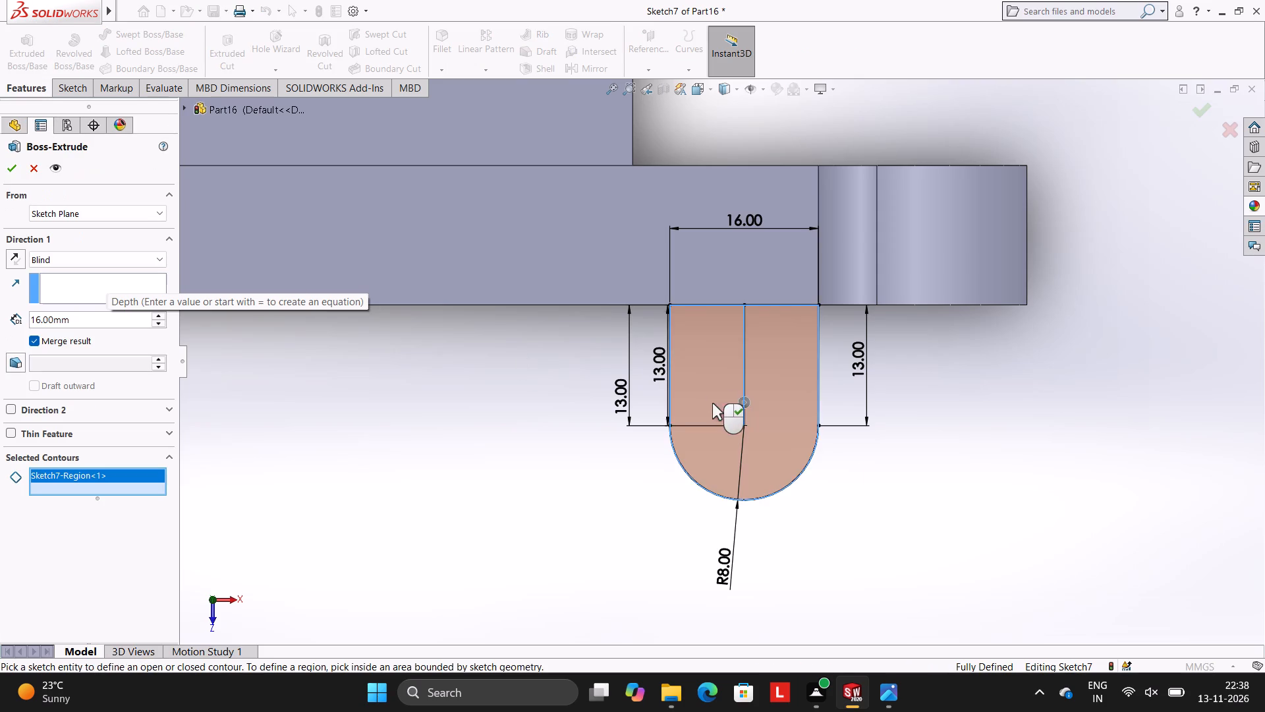
pyautogui.moveTo(871, 442); pyautogui.dragTo(921, 328, button='middle')
pyautogui.scroll(1, 916, 322)
pyautogui.click(20, 262)
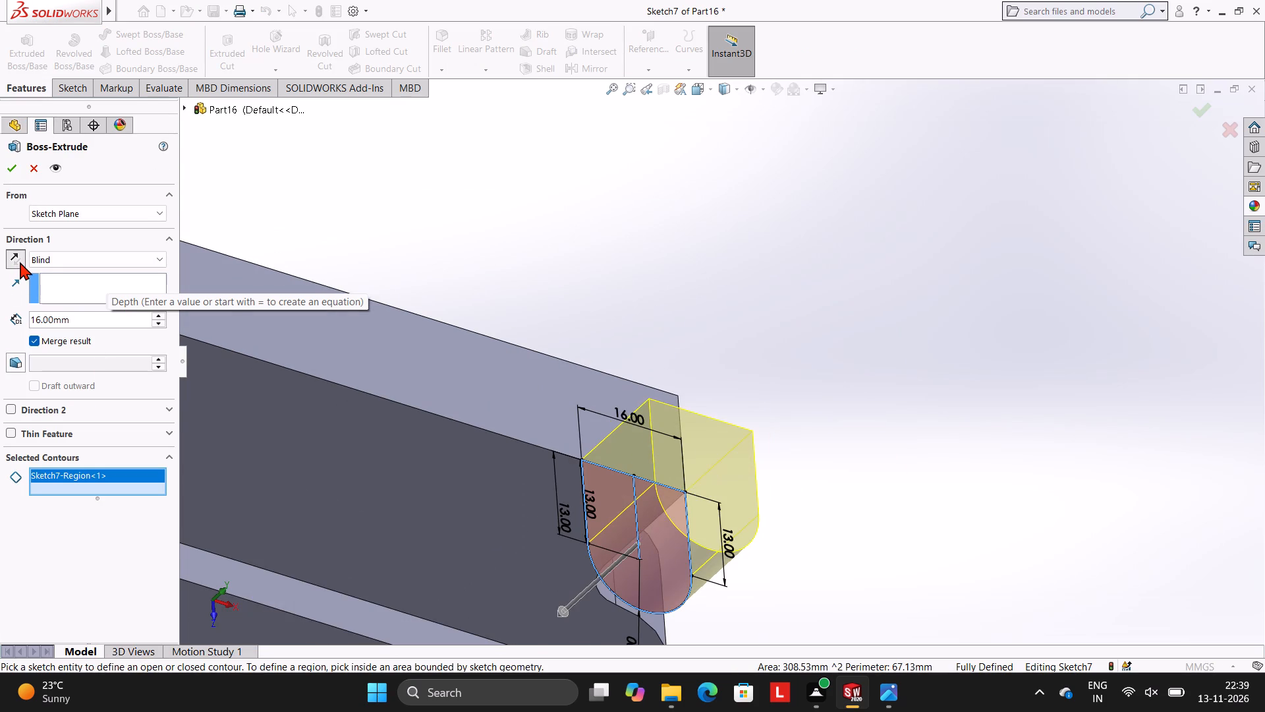
pyautogui.click(12, 163)
pyautogui.click(466, 226)
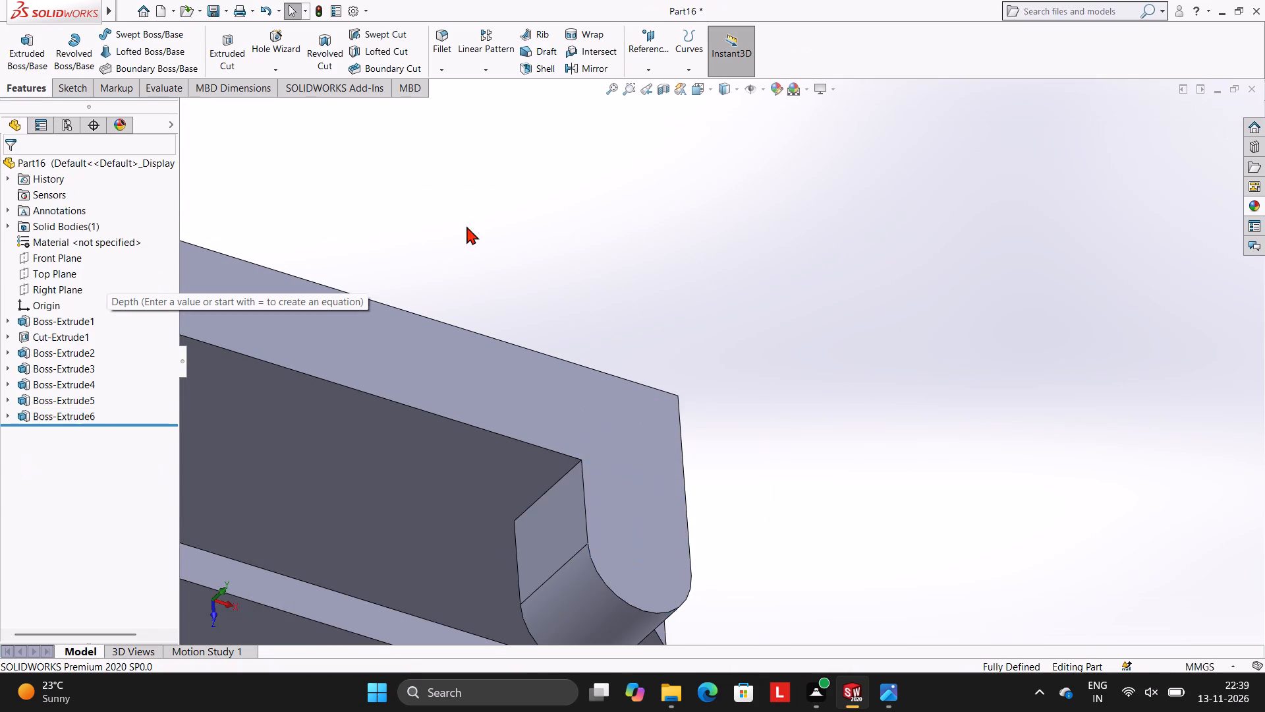
# Start a new sketch on the second lug's flat inner face, the one facing the legs, and view it straight on.
pyautogui.scroll(7, 605, 276)
pyautogui.moveTo(972, 487); pyautogui.dragTo(959, 282, button='middle')
pyautogui.moveTo(951, 419); pyautogui.dragTo(976, 258, button='middle')
pyautogui.scroll(1, 976, 254)
pyautogui.moveTo(959, 341); pyautogui.dragTo(972, 295, button='middle')
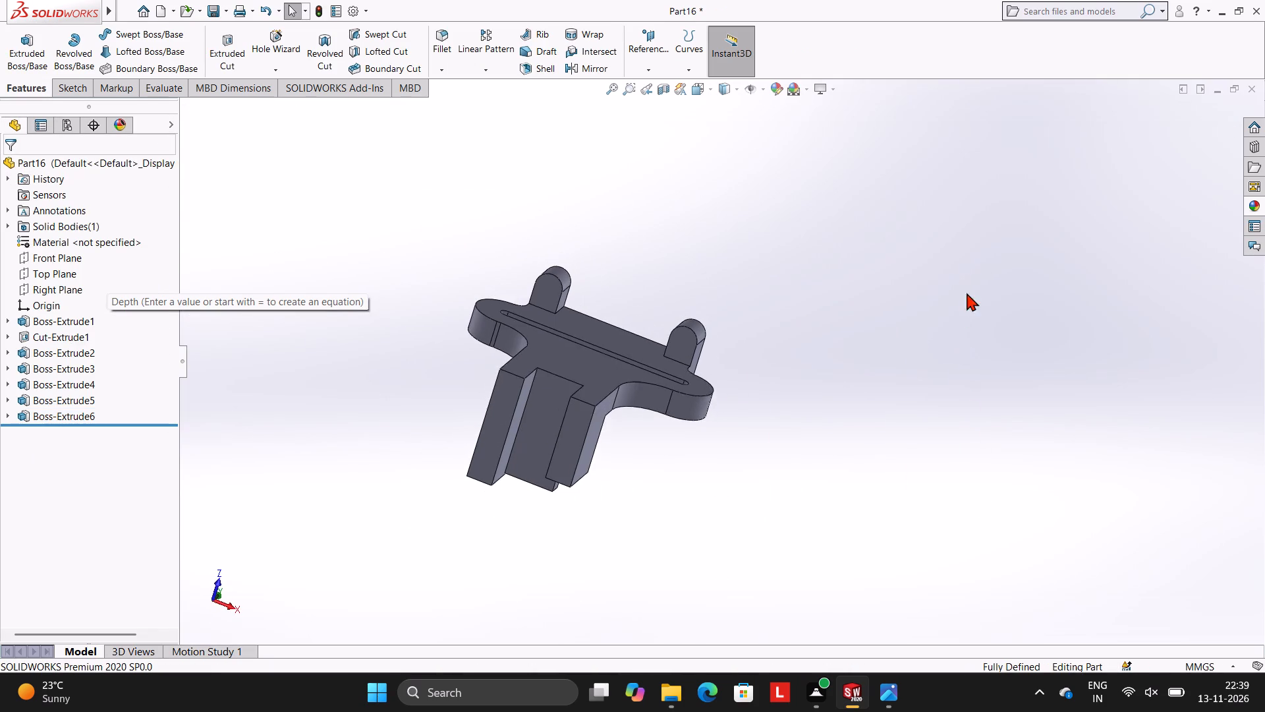
pyautogui.click(677, 343)
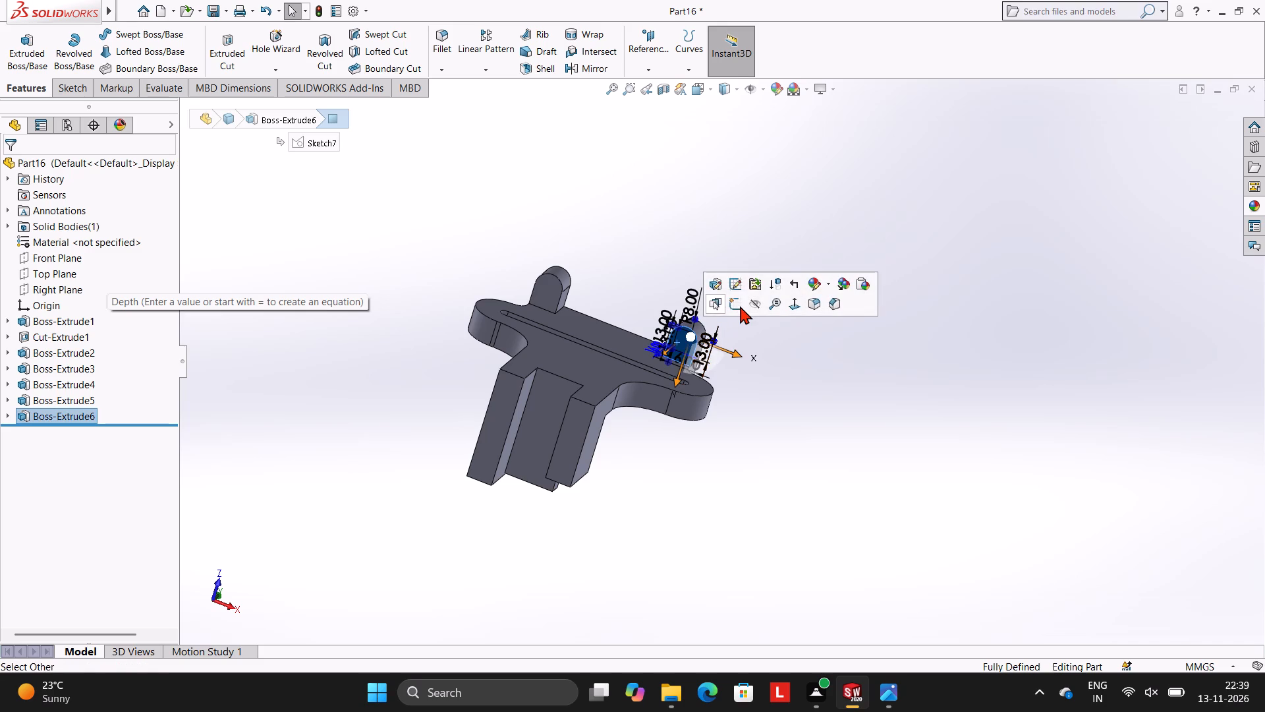
pyautogui.click(740, 306)
pyautogui.hotkey('ctrl', '8')
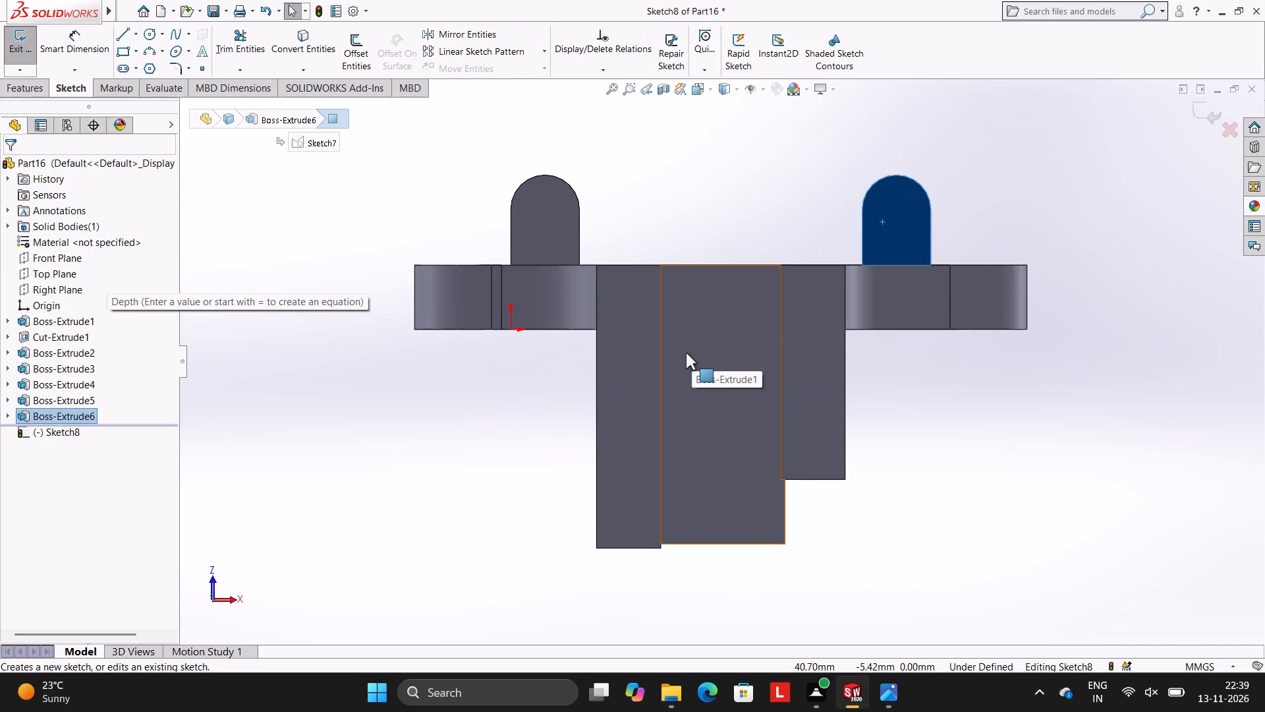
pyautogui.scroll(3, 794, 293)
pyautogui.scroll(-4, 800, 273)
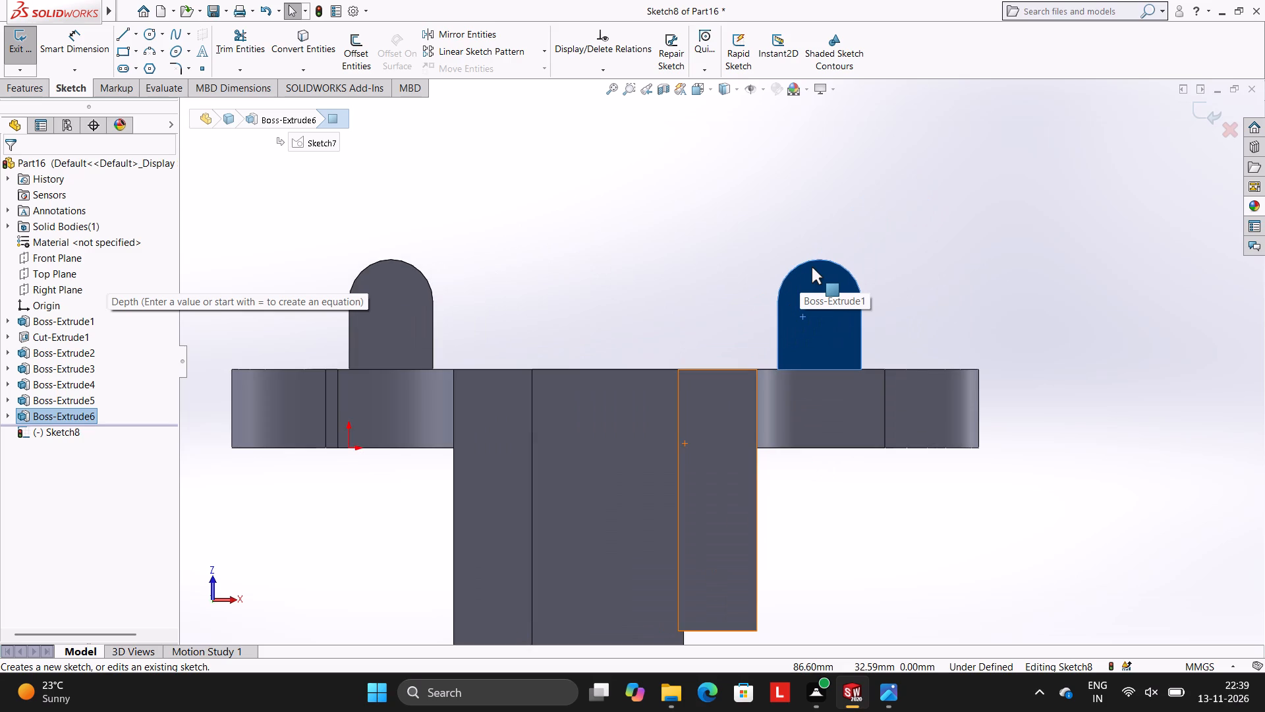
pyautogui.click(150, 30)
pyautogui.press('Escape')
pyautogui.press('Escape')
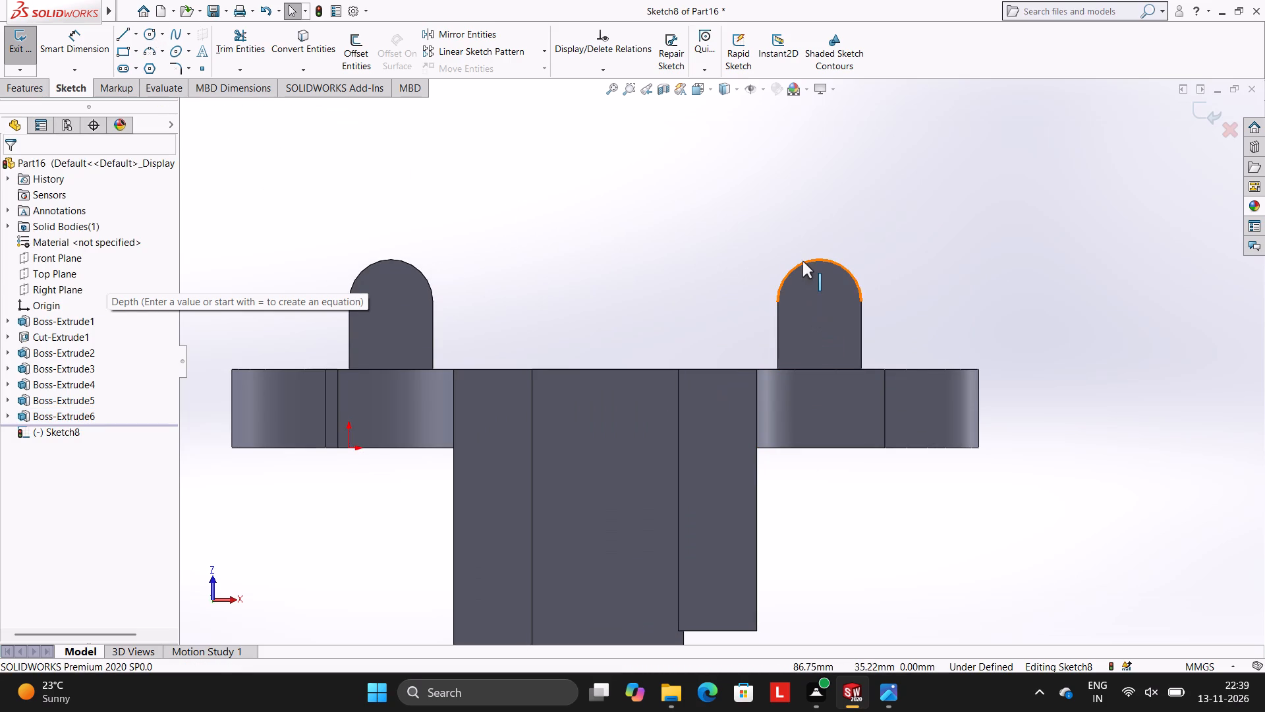
# With diameter dimensions enabled, sketch a 5 mm diameter circle at the arc centre of the lug farther from the origin.
pyautogui.scroll(-4, 802, 261)
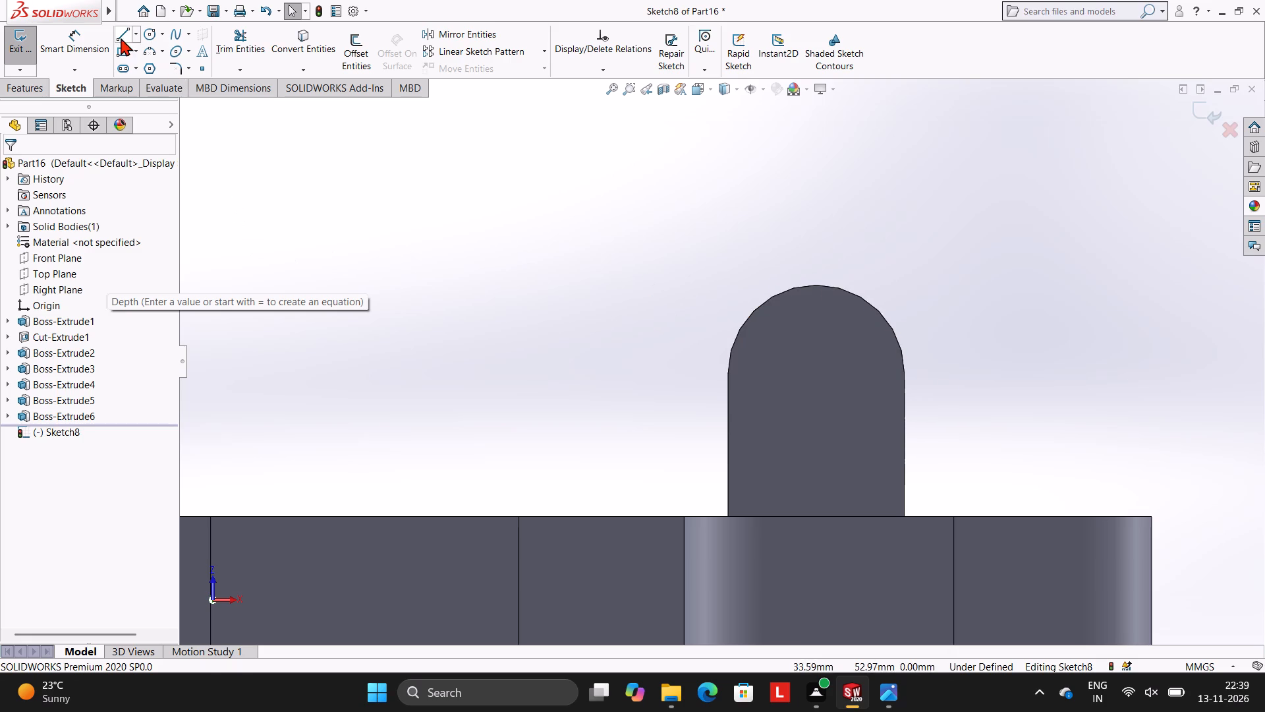
pyautogui.click(150, 31)
pyautogui.click(36, 285)
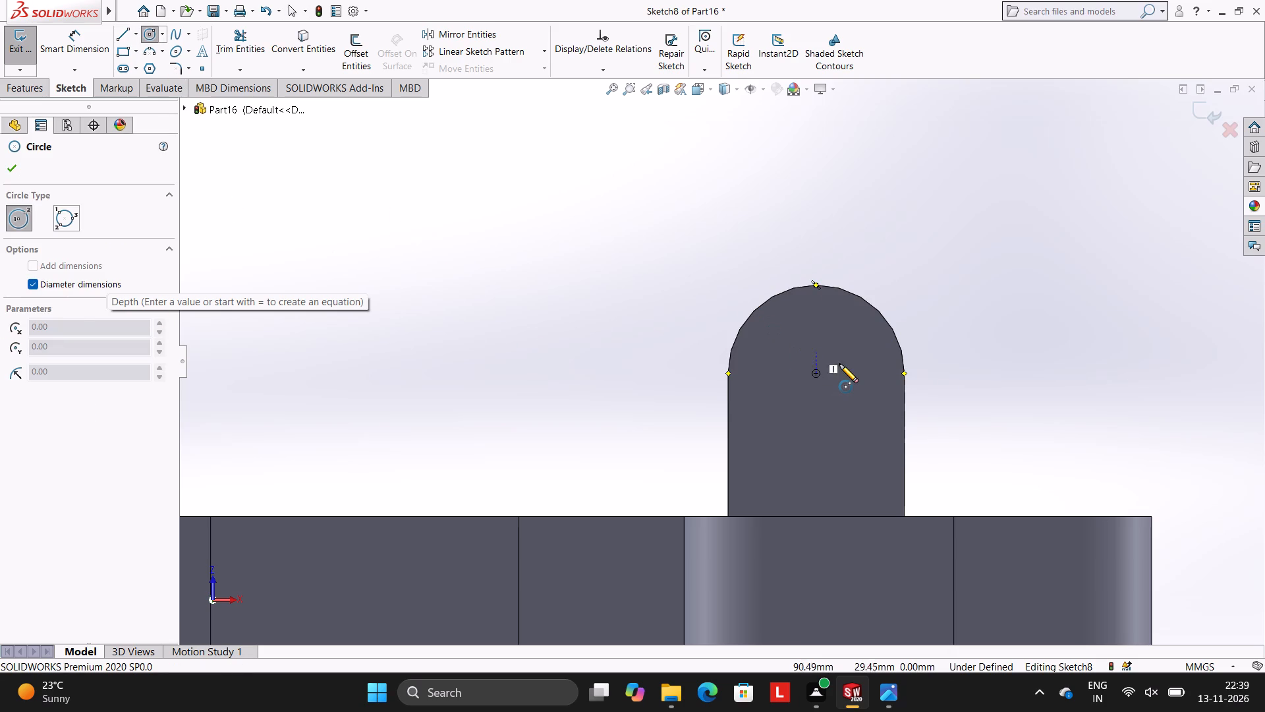
pyautogui.click(816, 374)
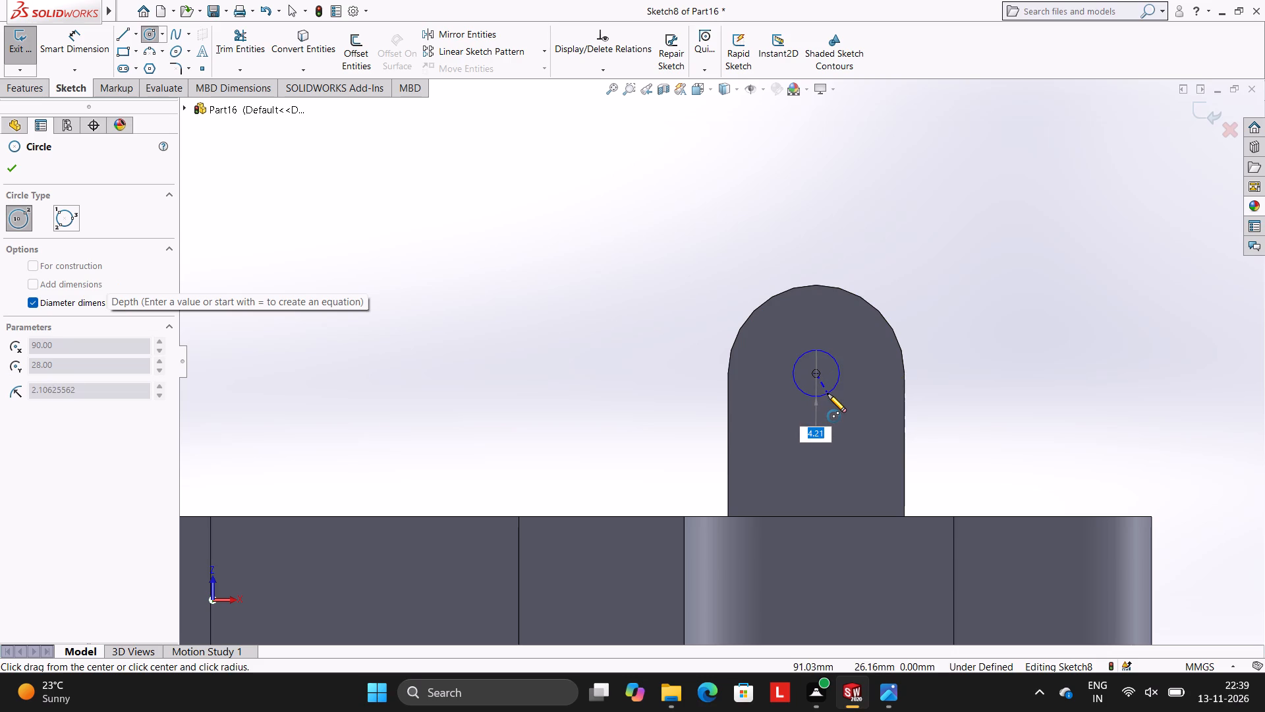
pyautogui.press('5')
pyautogui.press('Return')
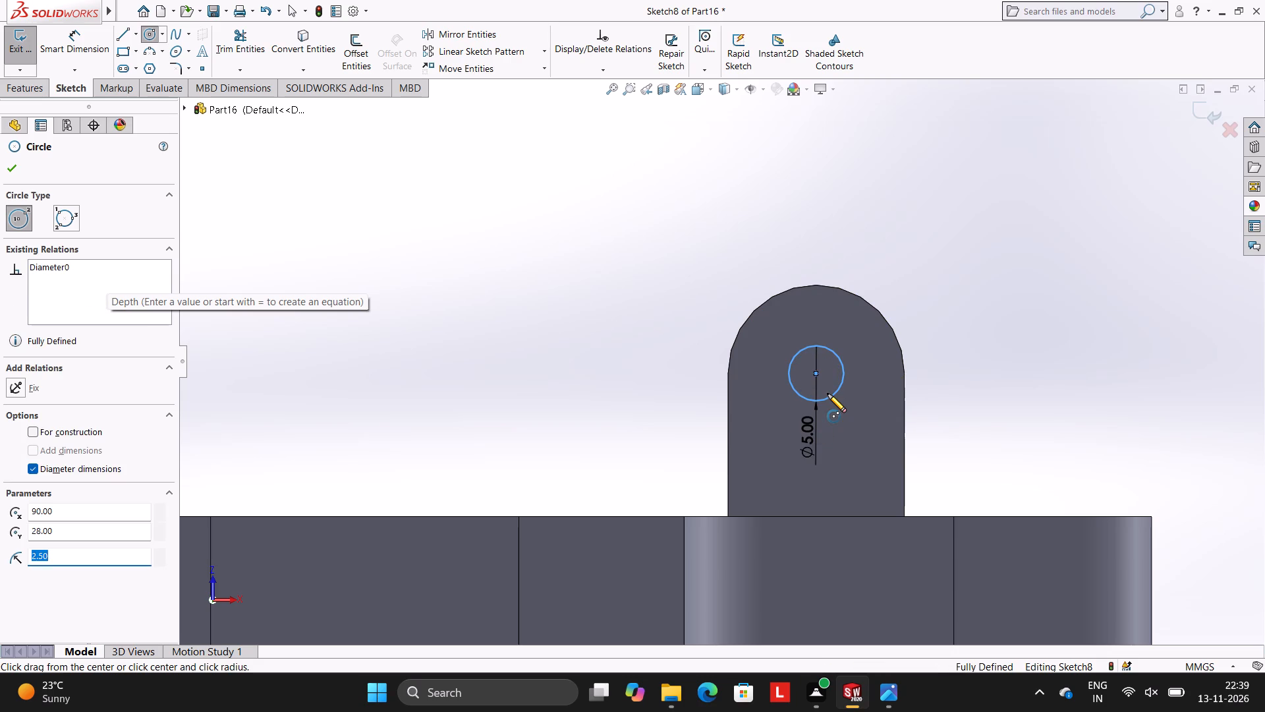
pyautogui.press('Escape')
pyautogui.press('Escape')
# Sketch a second 5 mm diameter circle at the arc centre of the lug nearer the origin.
pyautogui.scroll(5, 642, 334)
pyautogui.scroll(-3, 631, 305)
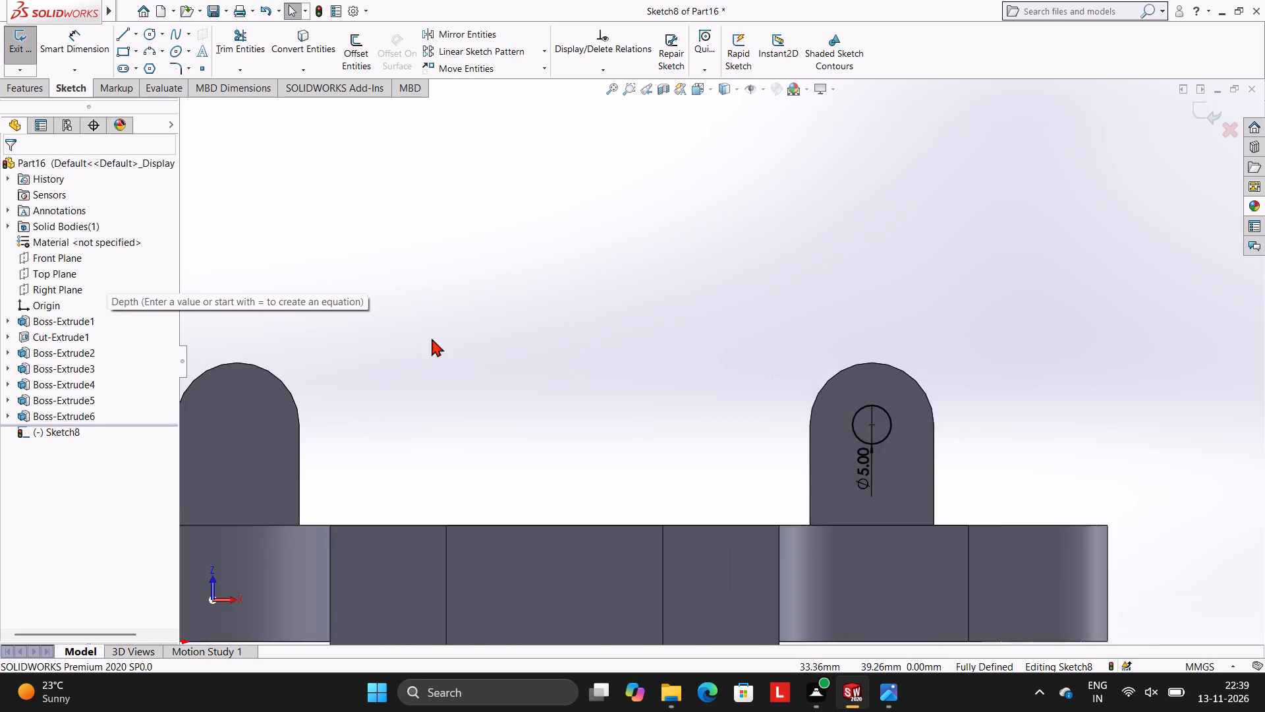
pyautogui.scroll(4, 463, 329)
pyautogui.scroll(-3, 548, 329)
pyautogui.click(150, 28)
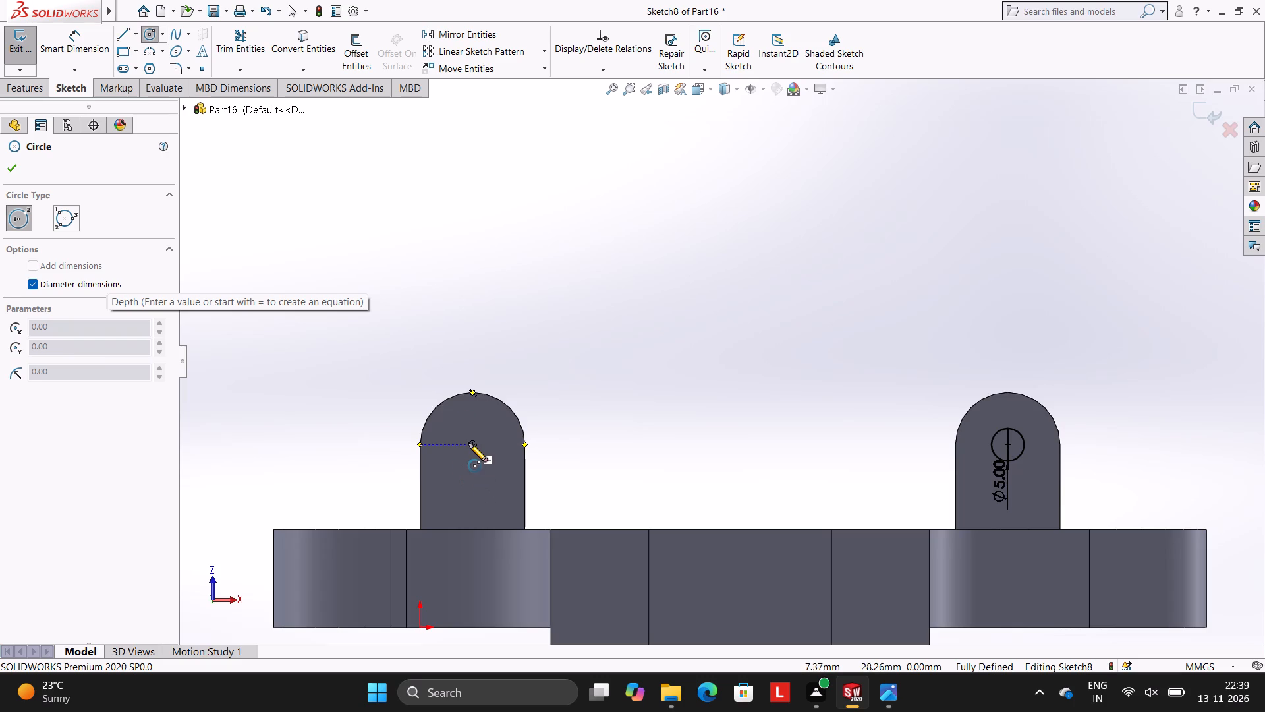
pyautogui.click(474, 443)
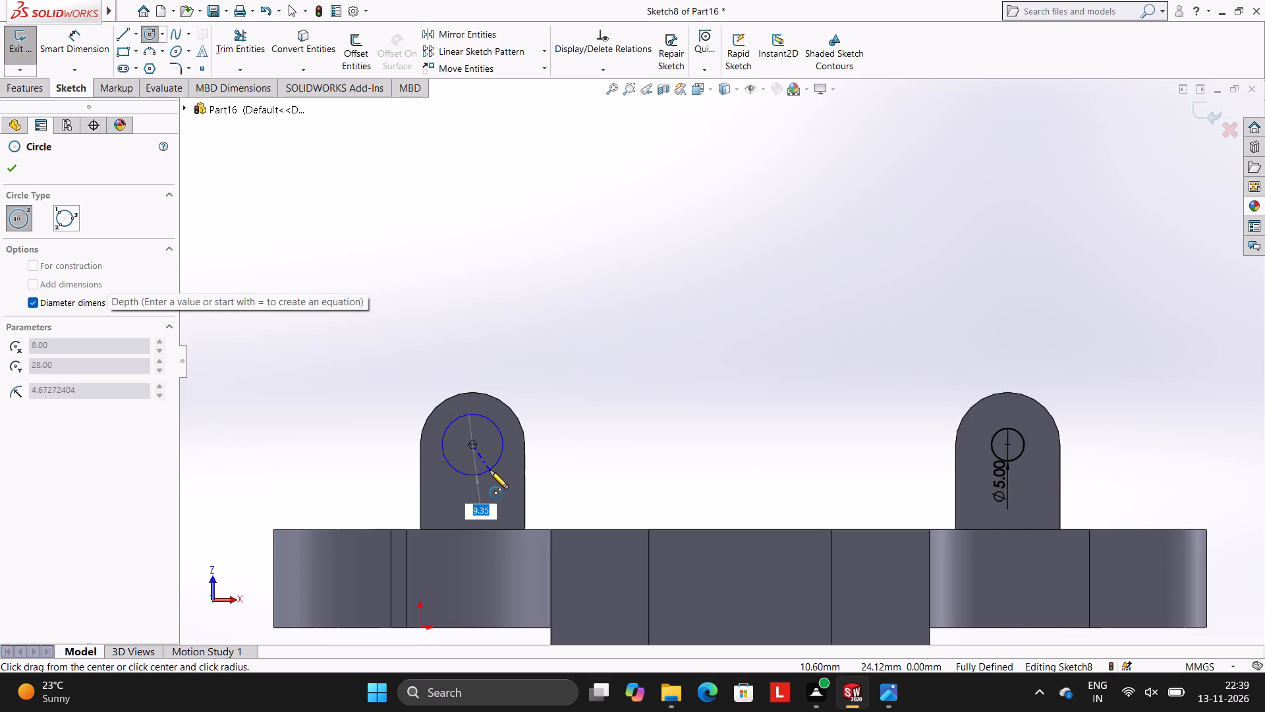
pyautogui.press('5')
pyautogui.press('Return')
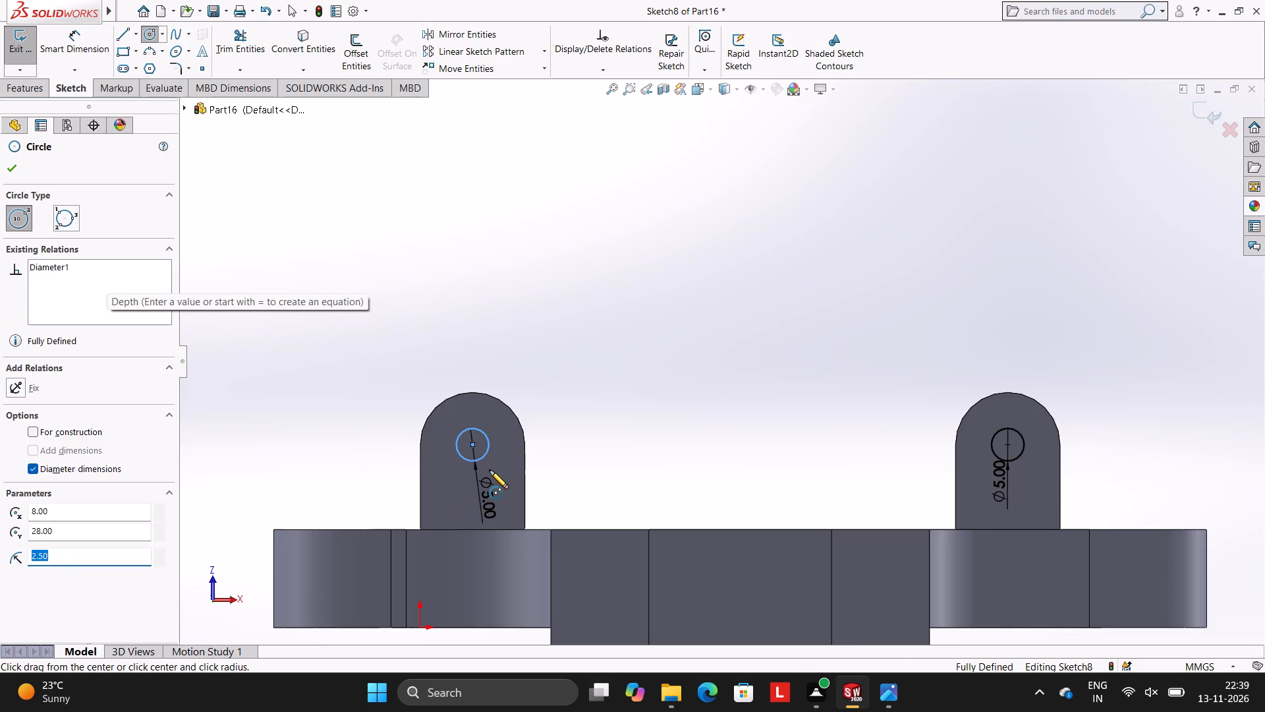
pyautogui.press('Escape')
pyautogui.press('Escape')
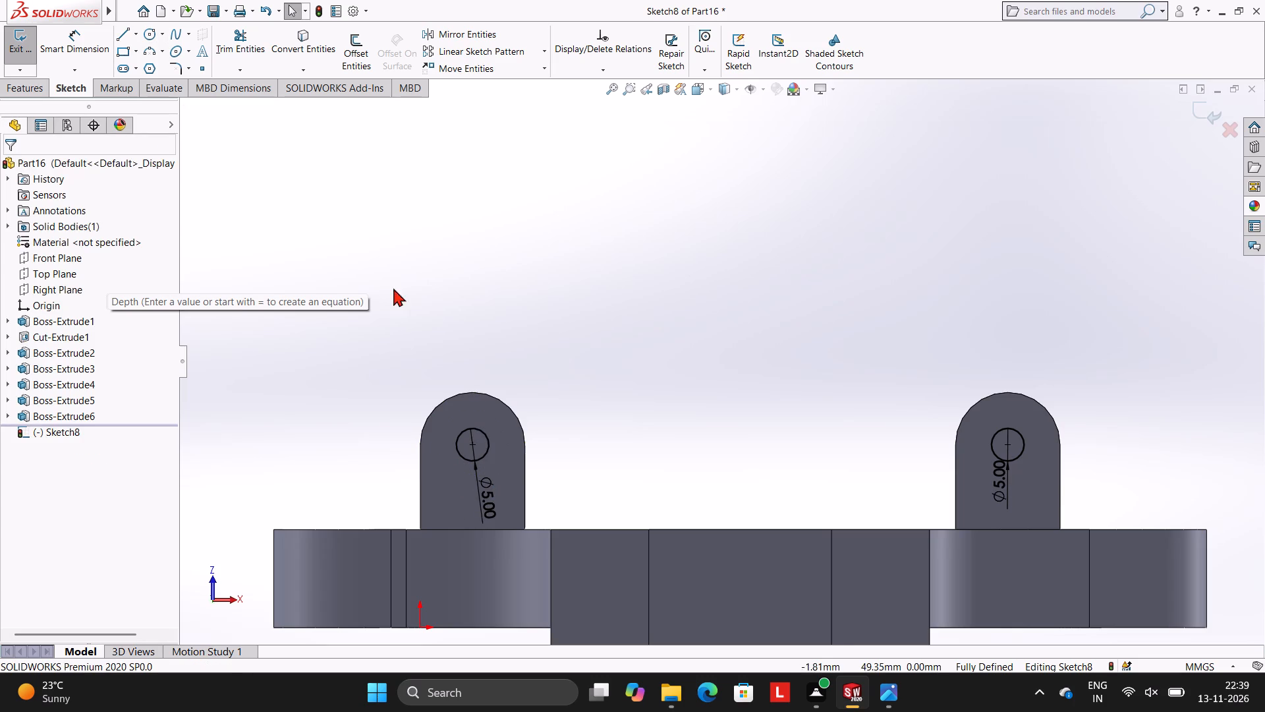
# Cut-extrude both circles as blind holes 16 mm deep into the two lugs.
pyautogui.click(32, 89)
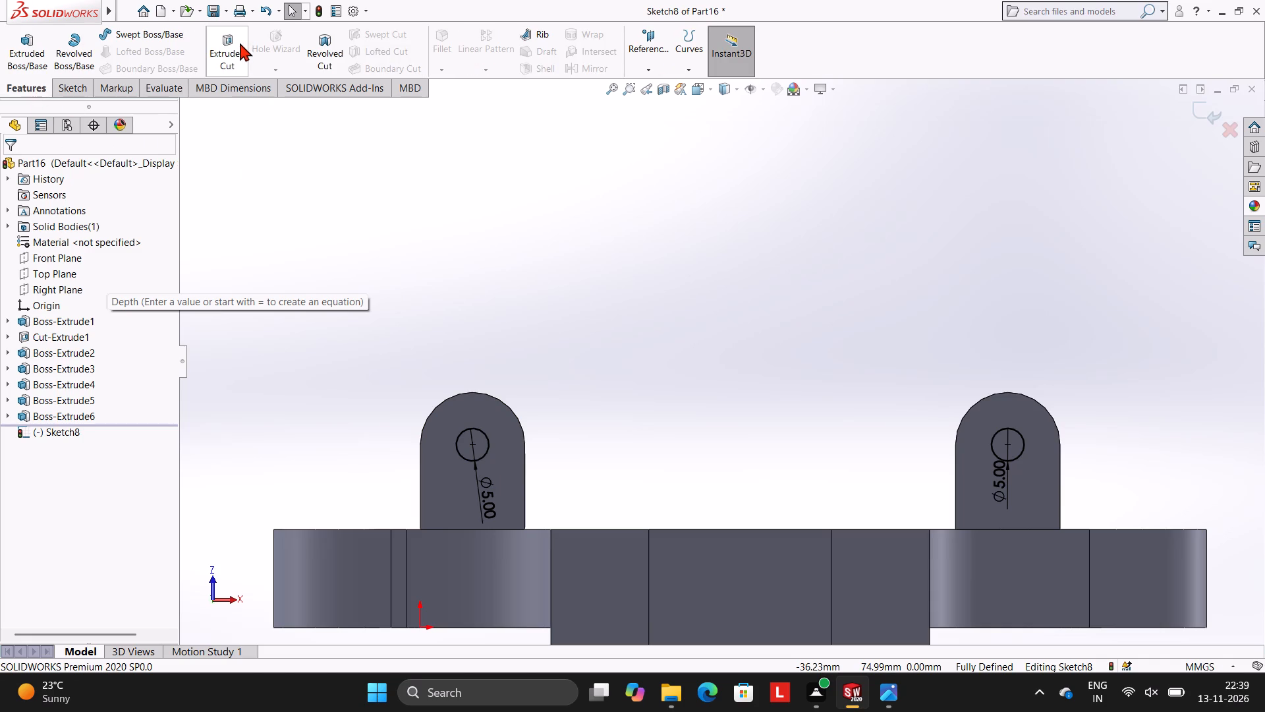
pyautogui.click(229, 44)
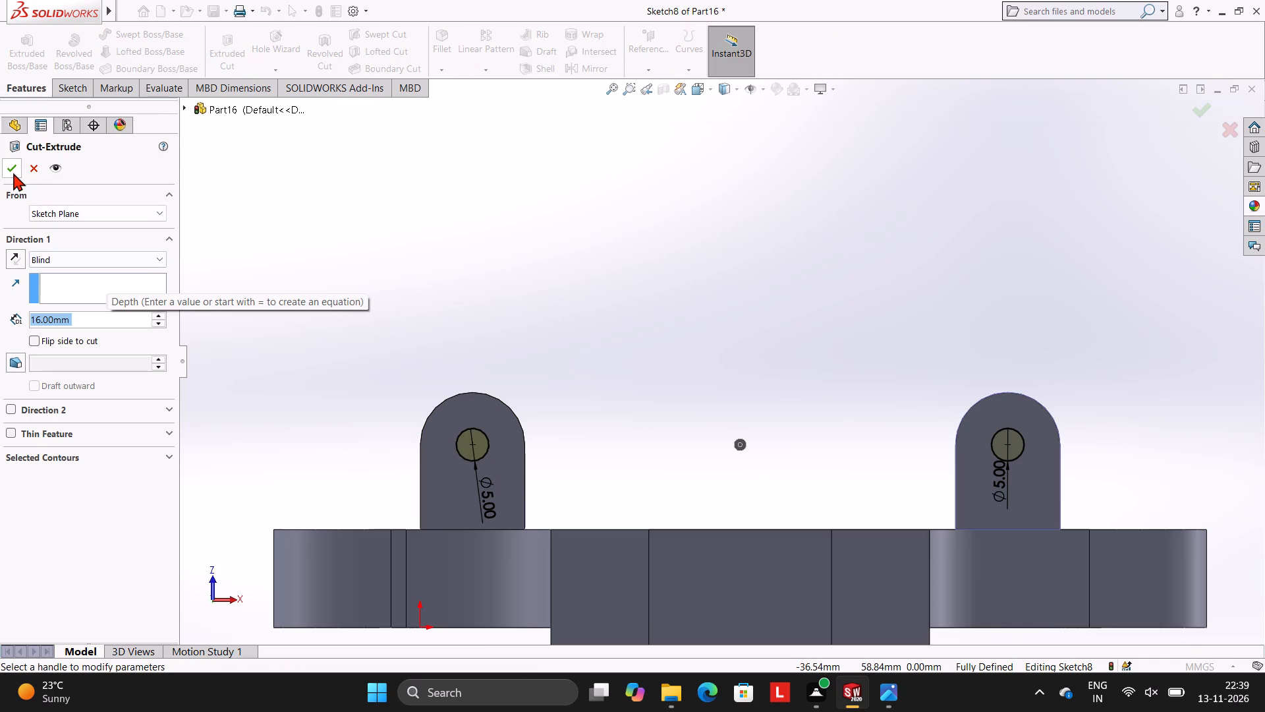
pyautogui.click(9, 170)
pyautogui.click(306, 202)
# Examine the whole bracket from several angles, including the lug holes, slot and legs.
pyautogui.scroll(4, 437, 301)
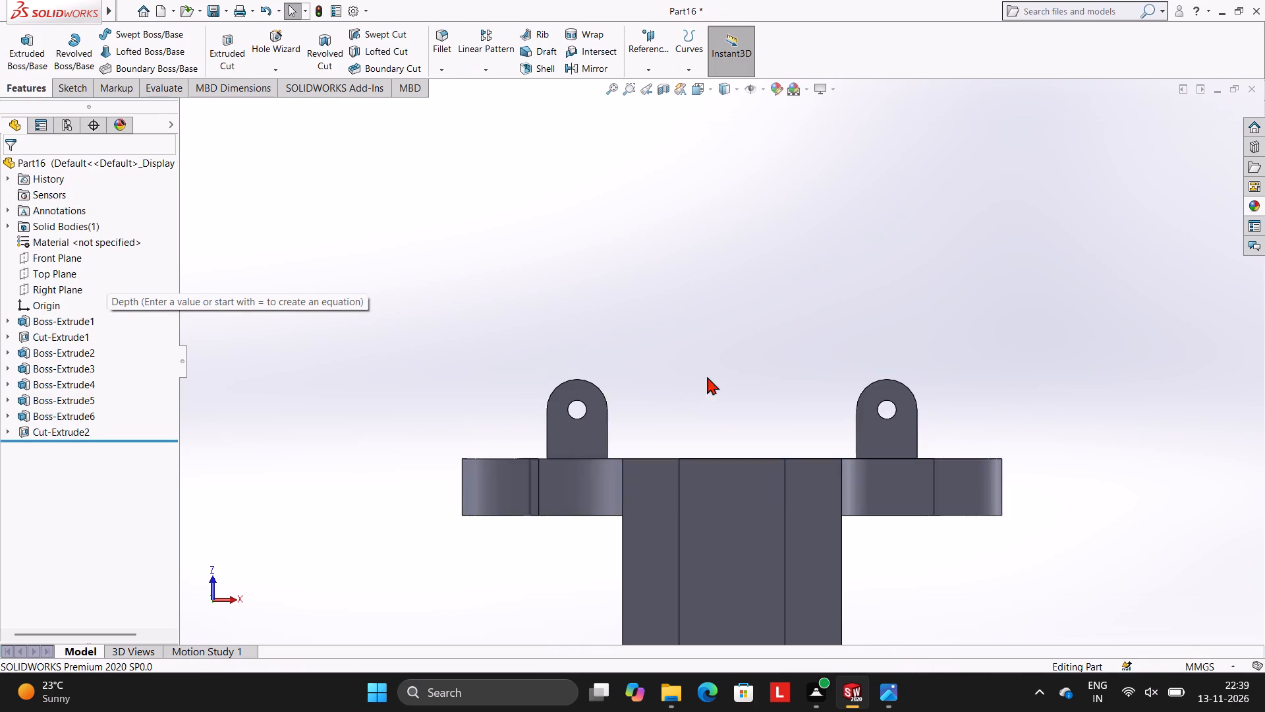
pyautogui.scroll(3, 724, 349)
pyautogui.moveTo(827, 338); pyautogui.dragTo(835, 468, button='middle')
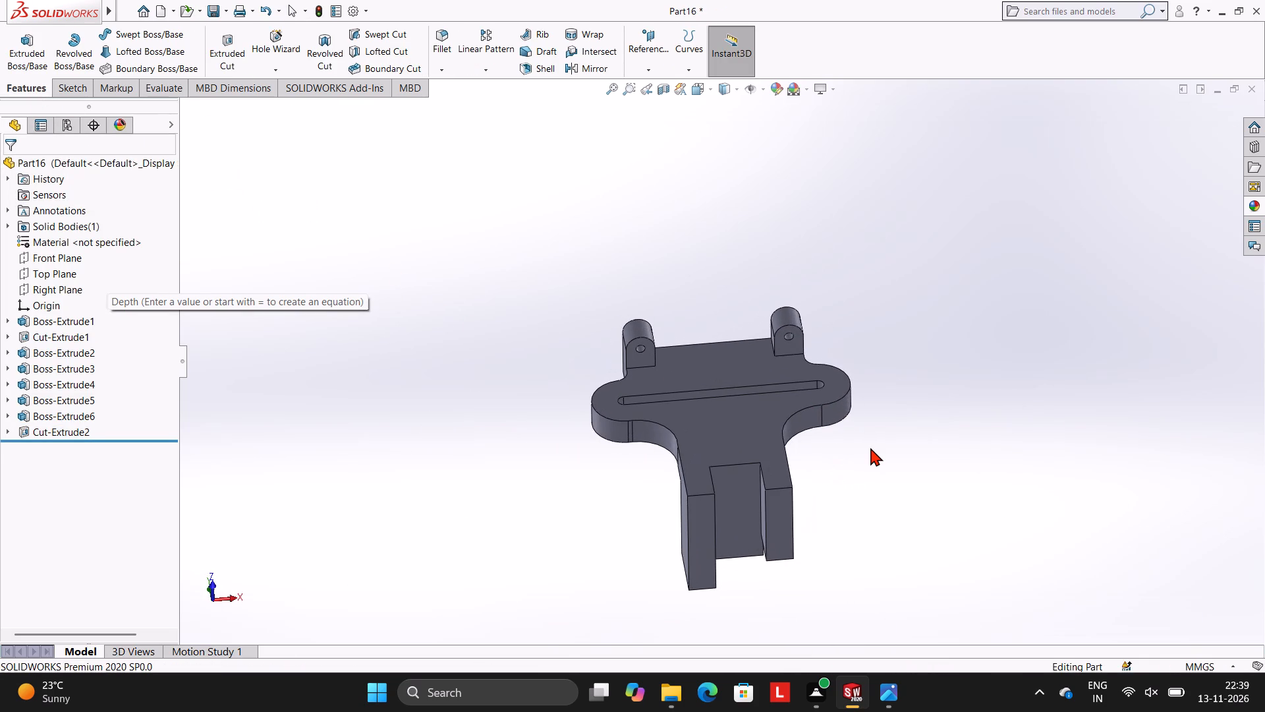
pyautogui.moveTo(896, 409); pyautogui.dragTo(847, 320, button='middle')
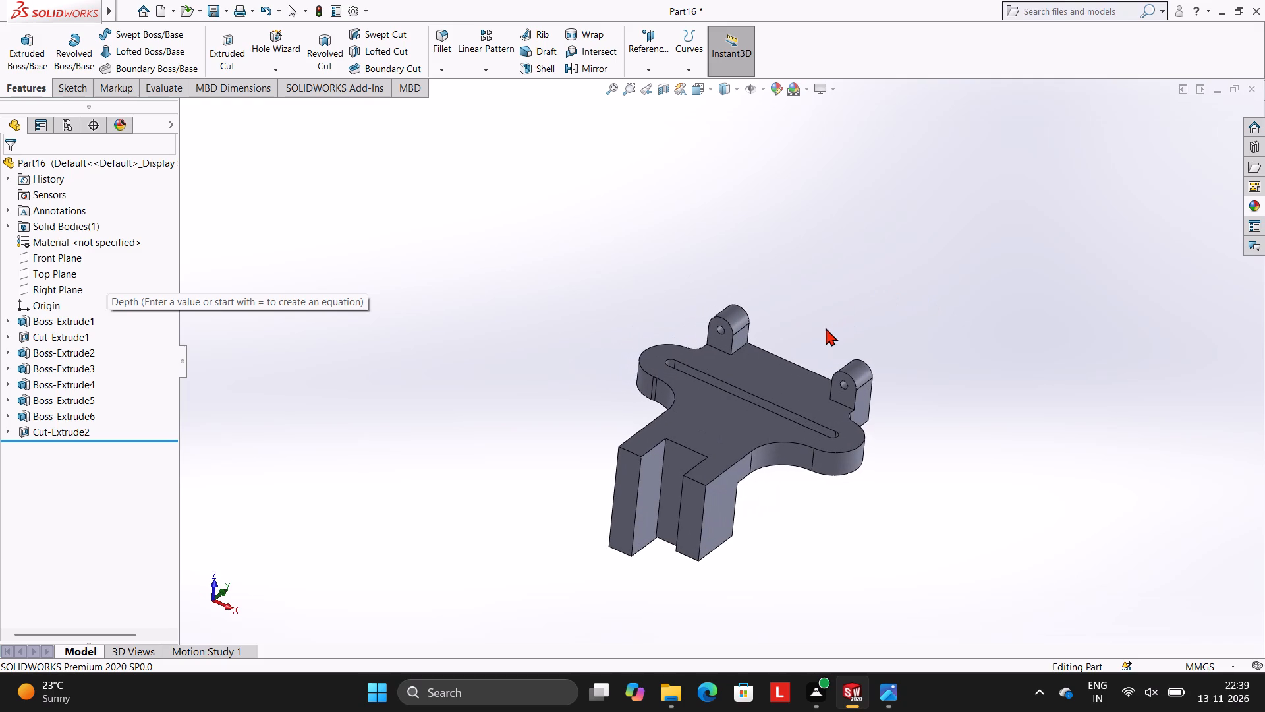
pyautogui.scroll(2, 809, 380)
pyautogui.scroll(-2, 826, 475)
pyautogui.moveTo(758, 237); pyautogui.dragTo(746, 225, button='middle')
pyautogui.scroll(-1, 754, 258)
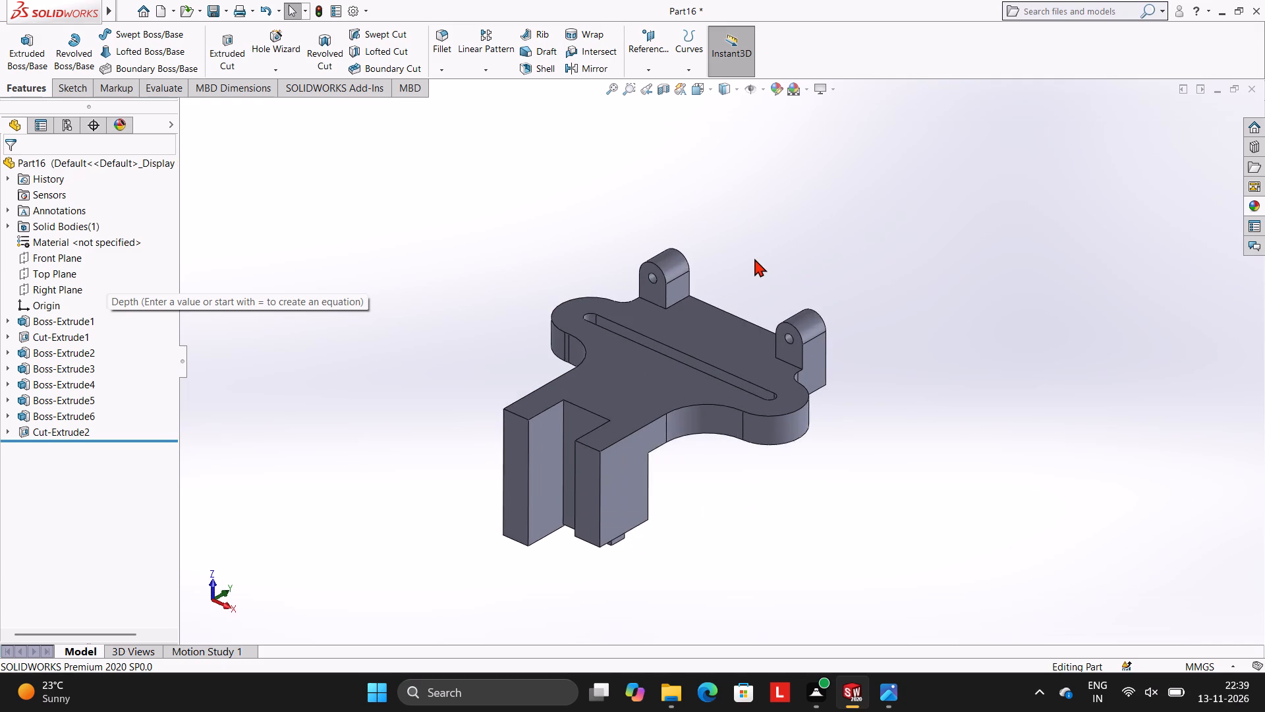
pyautogui.scroll(1, 756, 258)
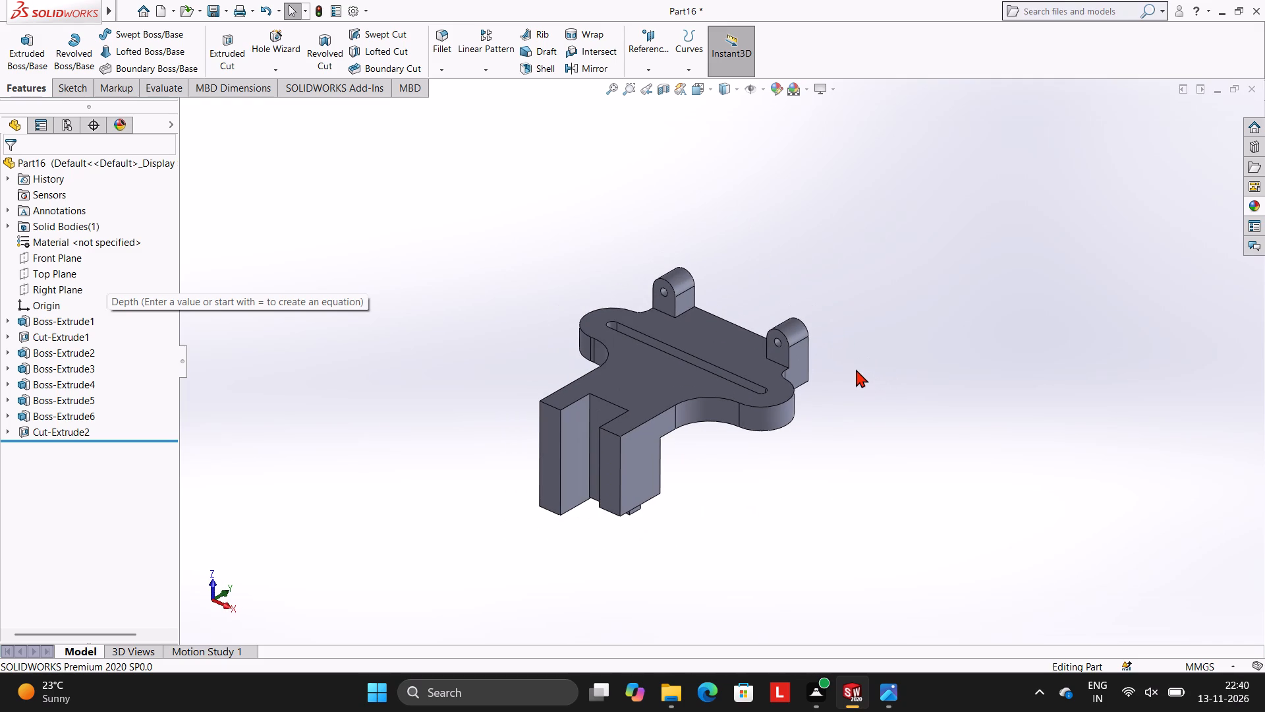
pyautogui.scroll(-1, 855, 368)
pyautogui.scroll(2, 482, 471)
pyautogui.scroll(-2, 445, 472)
pyautogui.scroll(2, 849, 233)
pyautogui.scroll(-1, 853, 231)
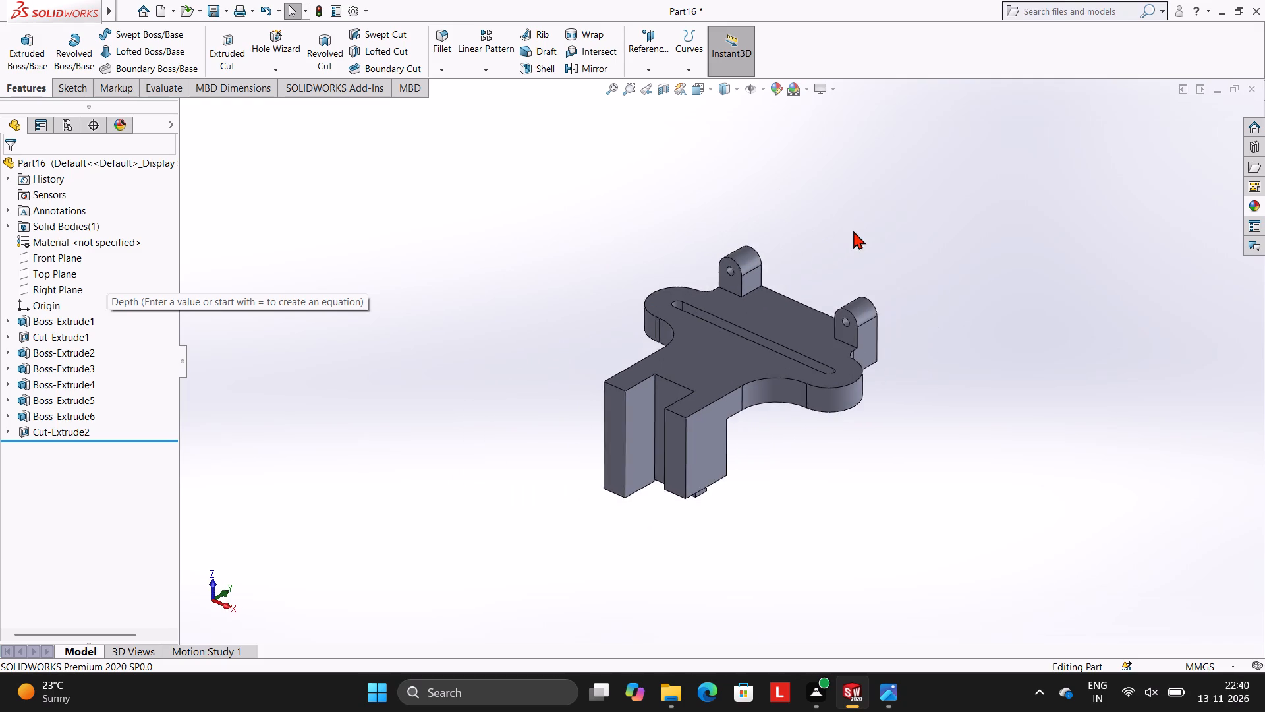
pyautogui.scroll(-1, 853, 231)
pyautogui.scroll(-1, 778, 453)
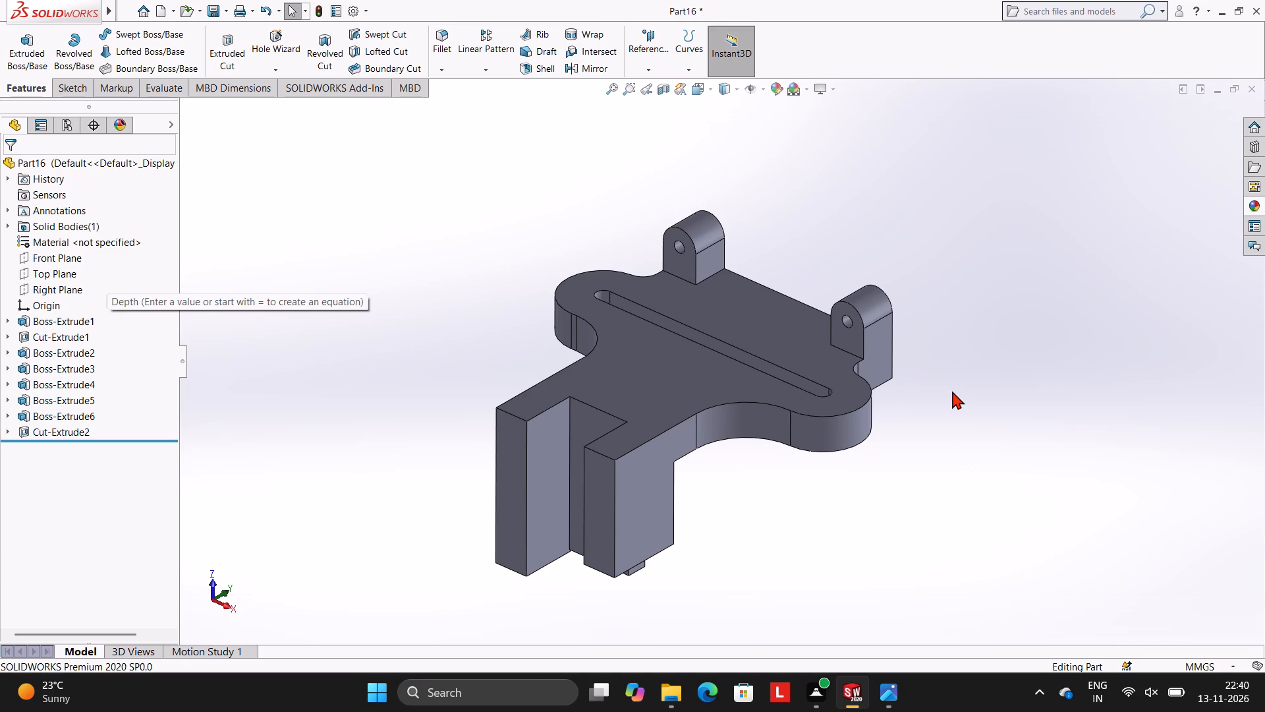
# Save the part in Documents as "ASYMMETIC PLATE BRACKET WITH LONG SLOT AND PIERCED LUGS".
pyautogui.hotkey('ctrl', 's')
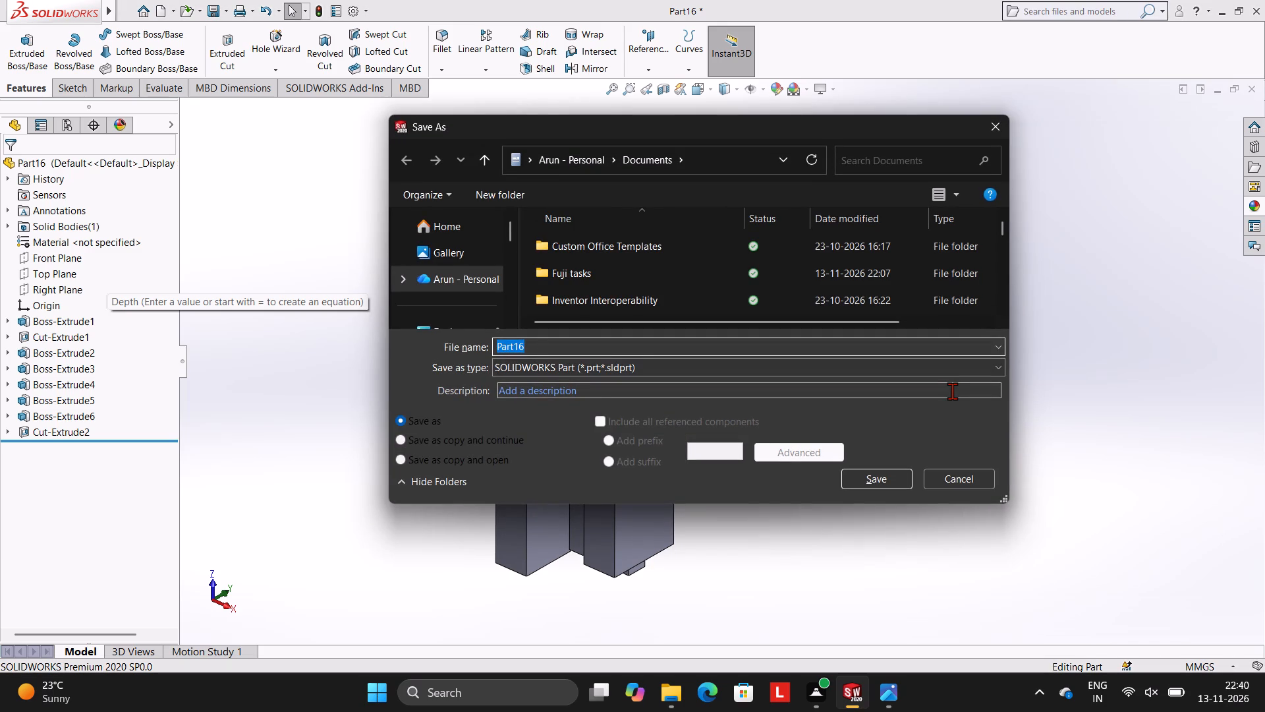
pyautogui.press('a')
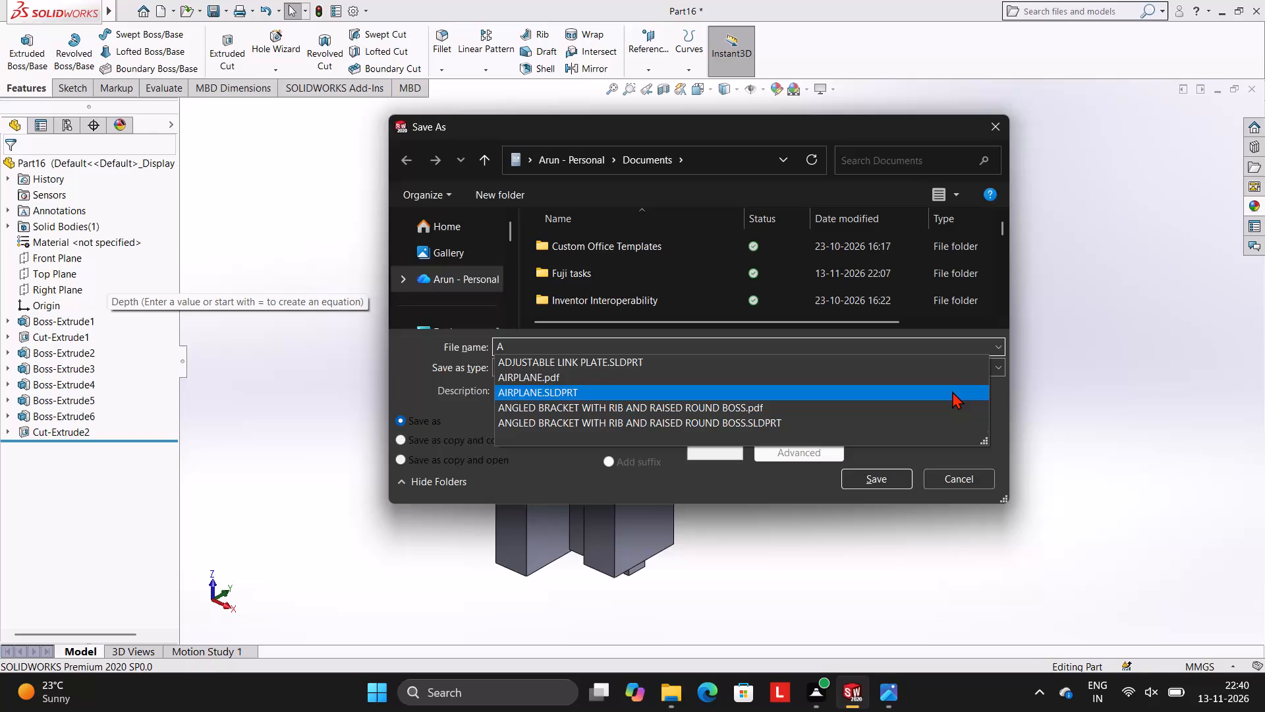
pyautogui.write('SY')
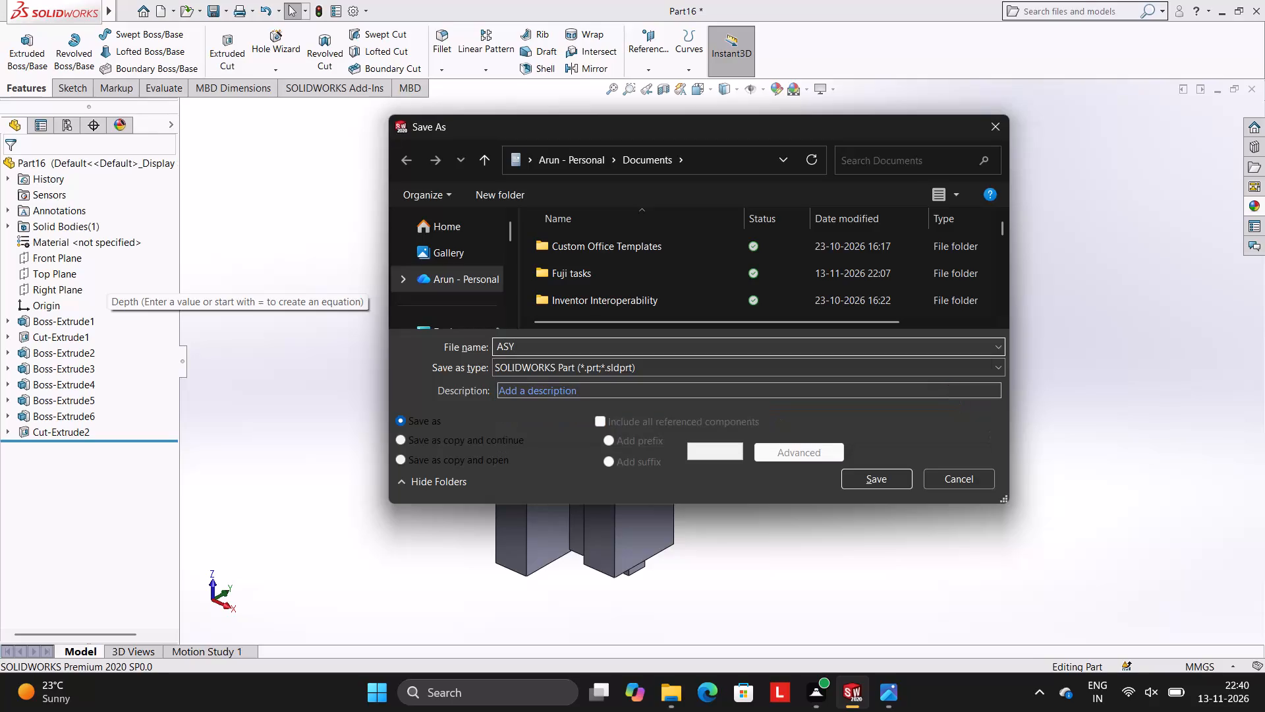
pyautogui.write('MM')
pyautogui.write('ETIC')
pyautogui.press('space')
pyautogui.write('PLATE')
pyautogui.press('space')
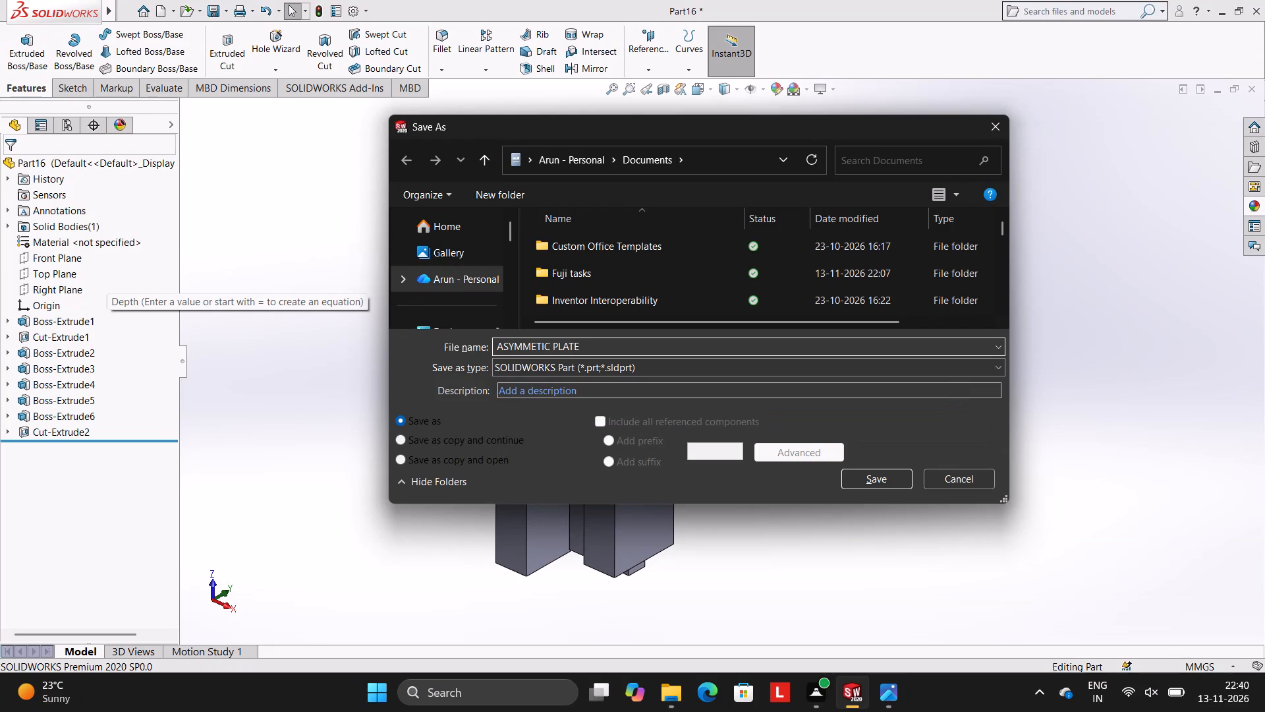
pyautogui.write('BRACKET WITH')
pyautogui.press('space')
pyautogui.write('LONG')
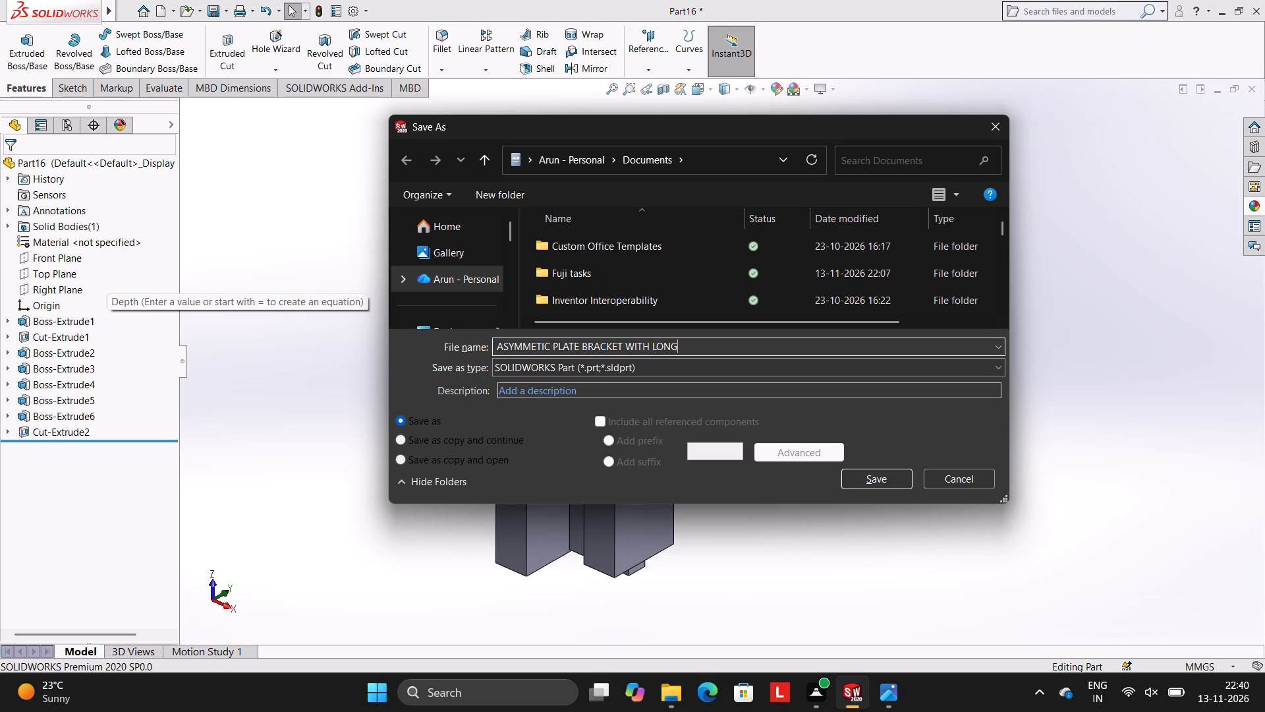
pyautogui.press('space')
pyautogui.write('SLOT AND')
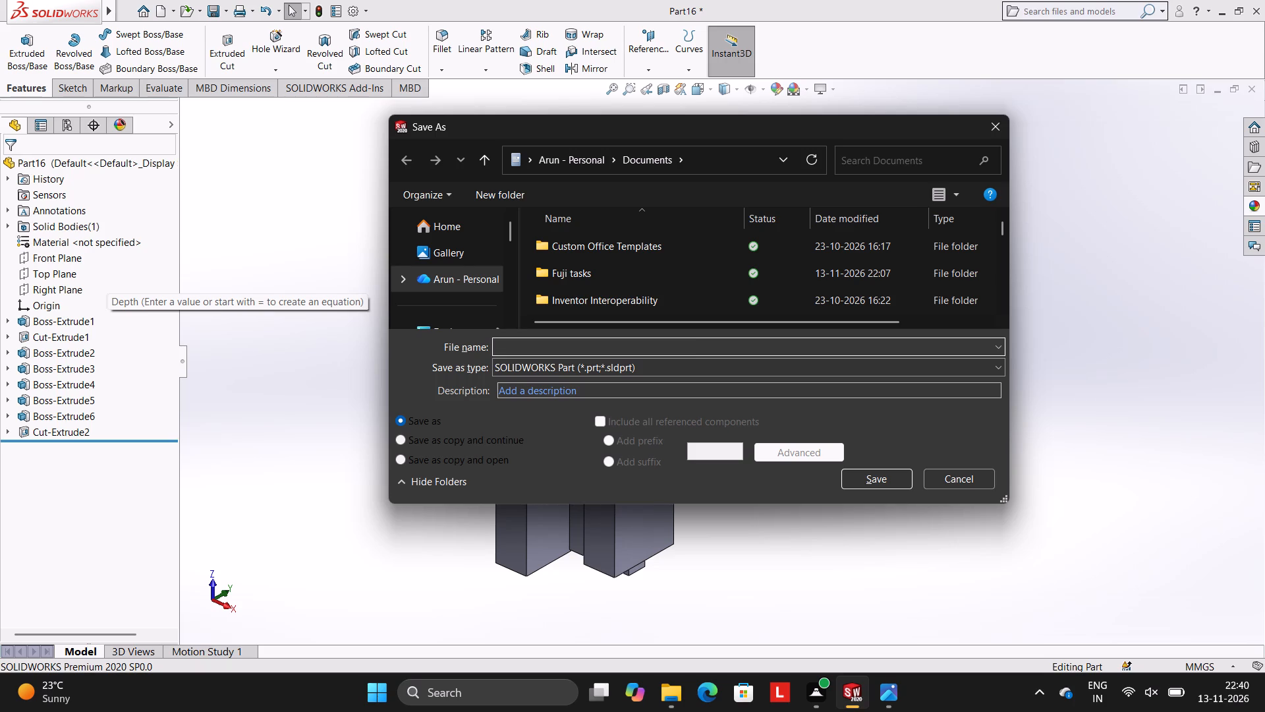
pyautogui.press('space')
pyautogui.press('p')
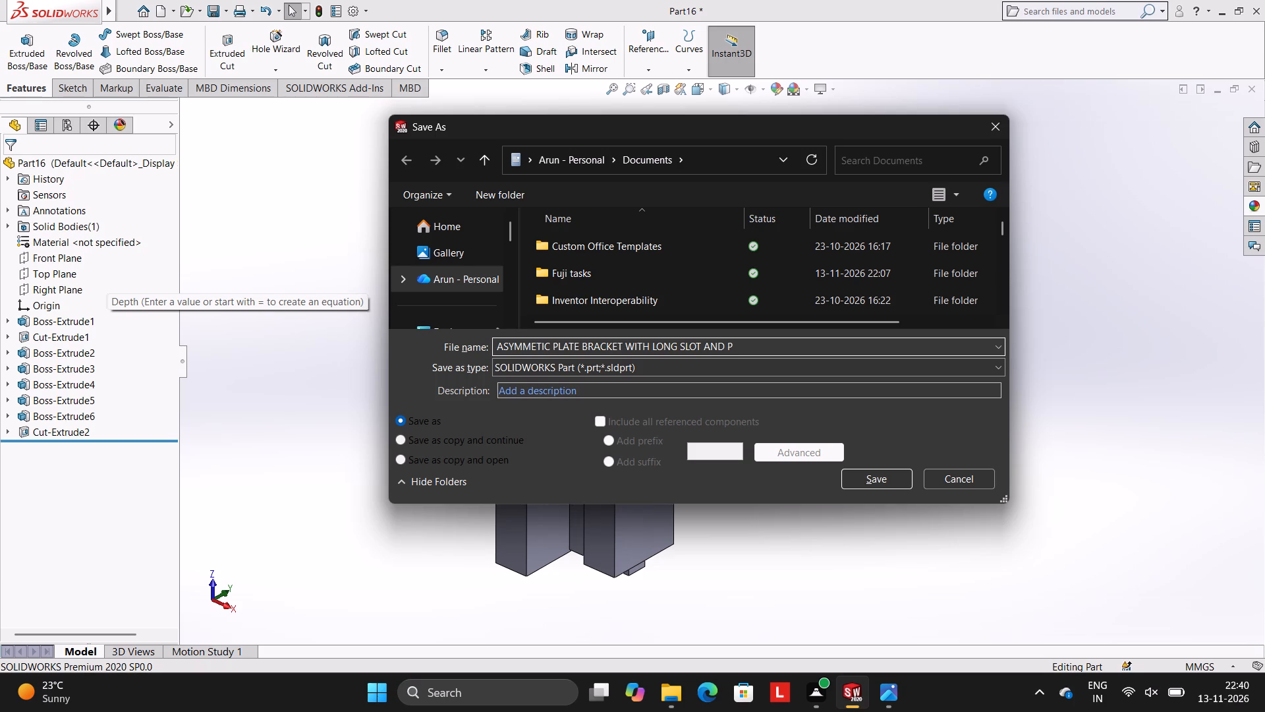
pyautogui.write('IE')
pyautogui.press('r')
pyautogui.press('c')
pyautogui.write('ED')
pyautogui.press('space')
pyautogui.write('LUGS')
pyautogui.press('space')
pyautogui.click(876, 480)
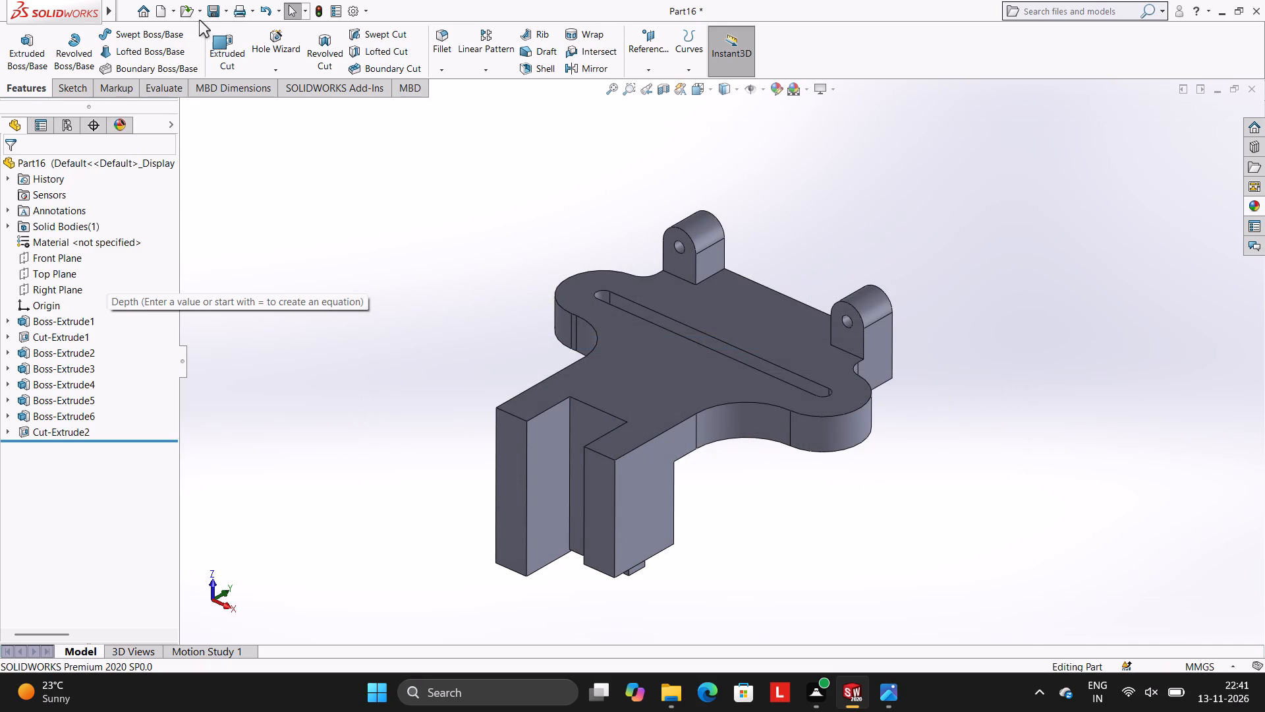
# Save a PDF copy (Adobe Portable Document Format) of the part in Documents under the same file name.
pyautogui.click(227, 6)
pyautogui.click(233, 44)
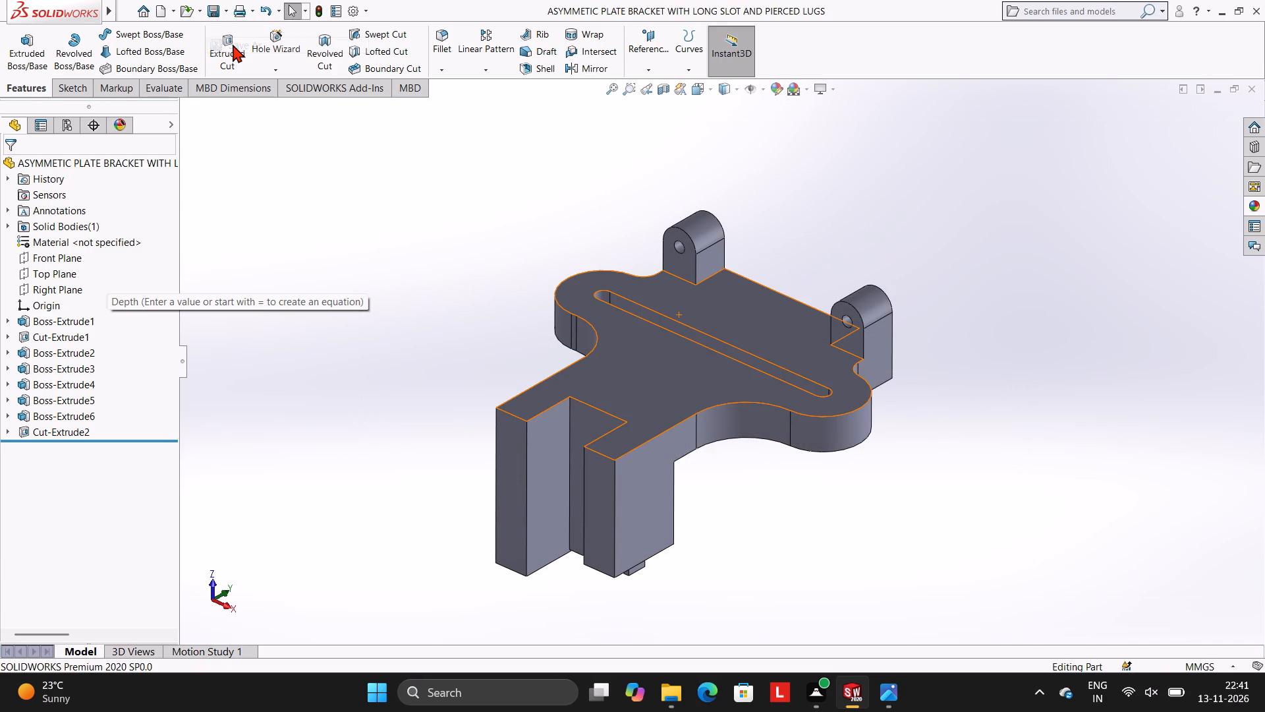
pyautogui.click(661, 370)
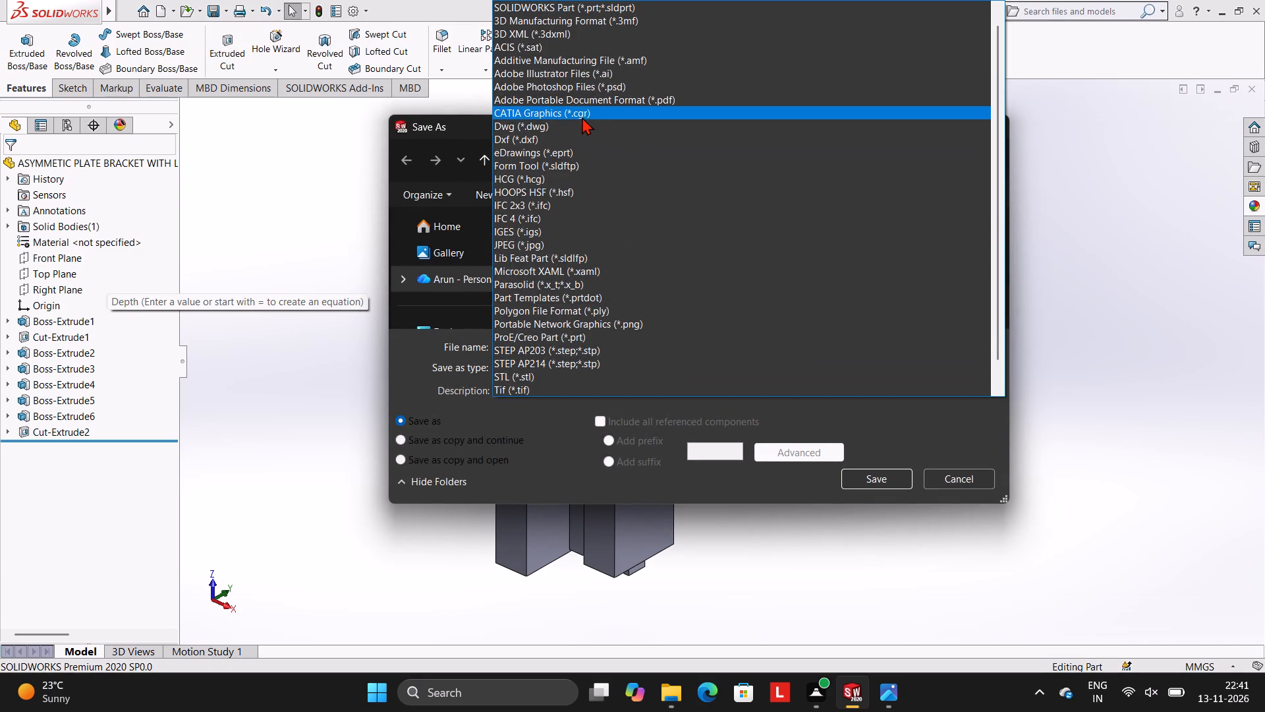
pyautogui.click(586, 102)
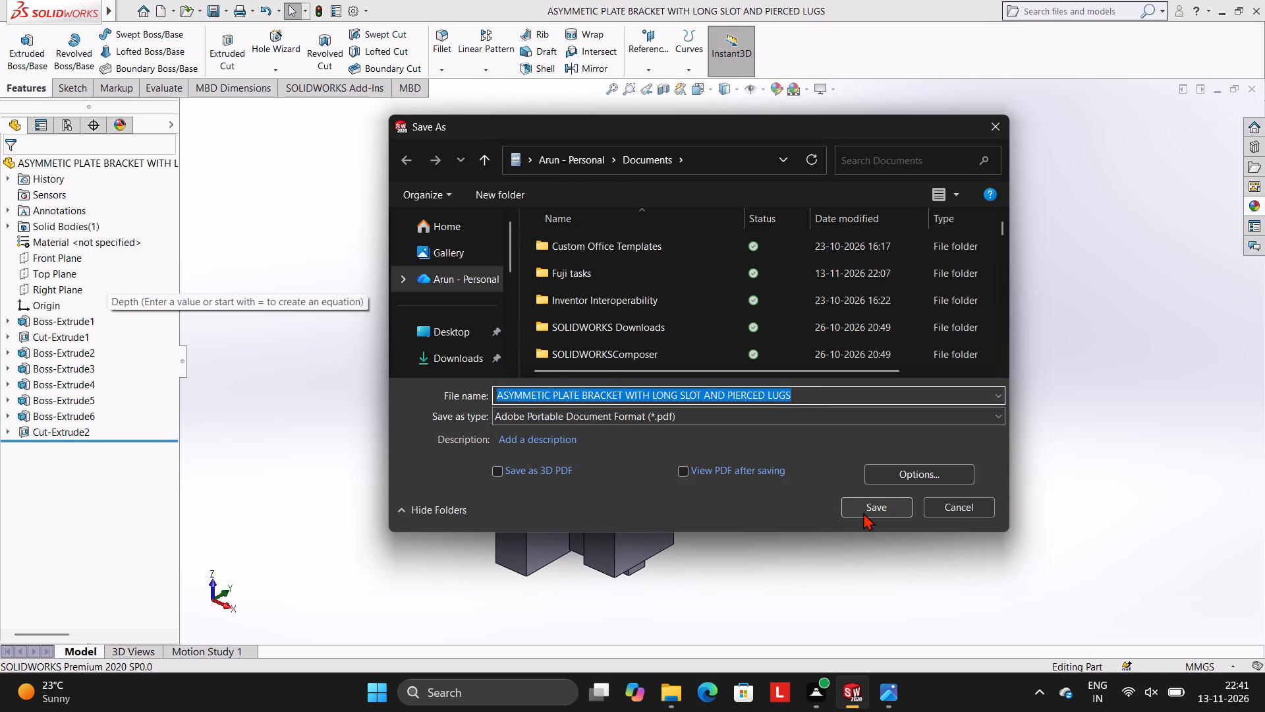
pyautogui.click(863, 505)
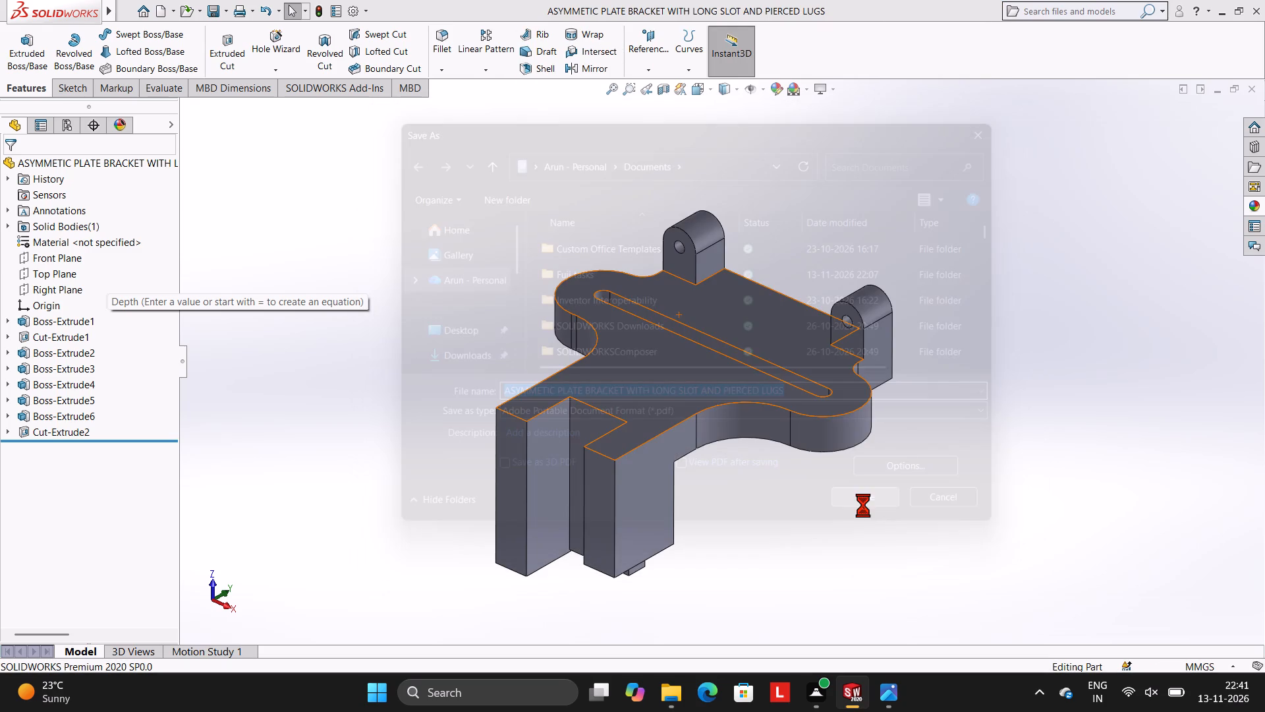